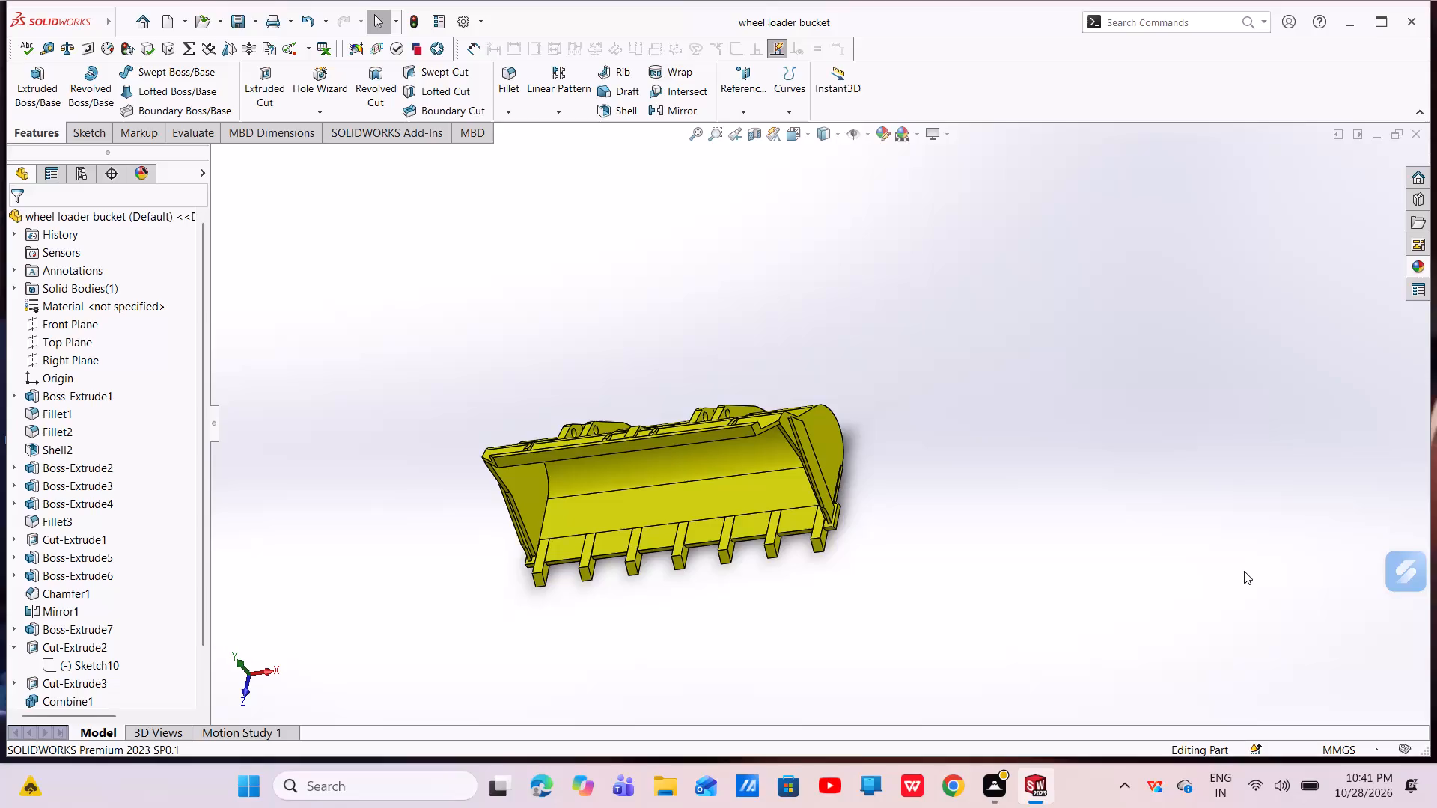
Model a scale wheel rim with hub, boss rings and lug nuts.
Create a new part document.
click(163, 18)
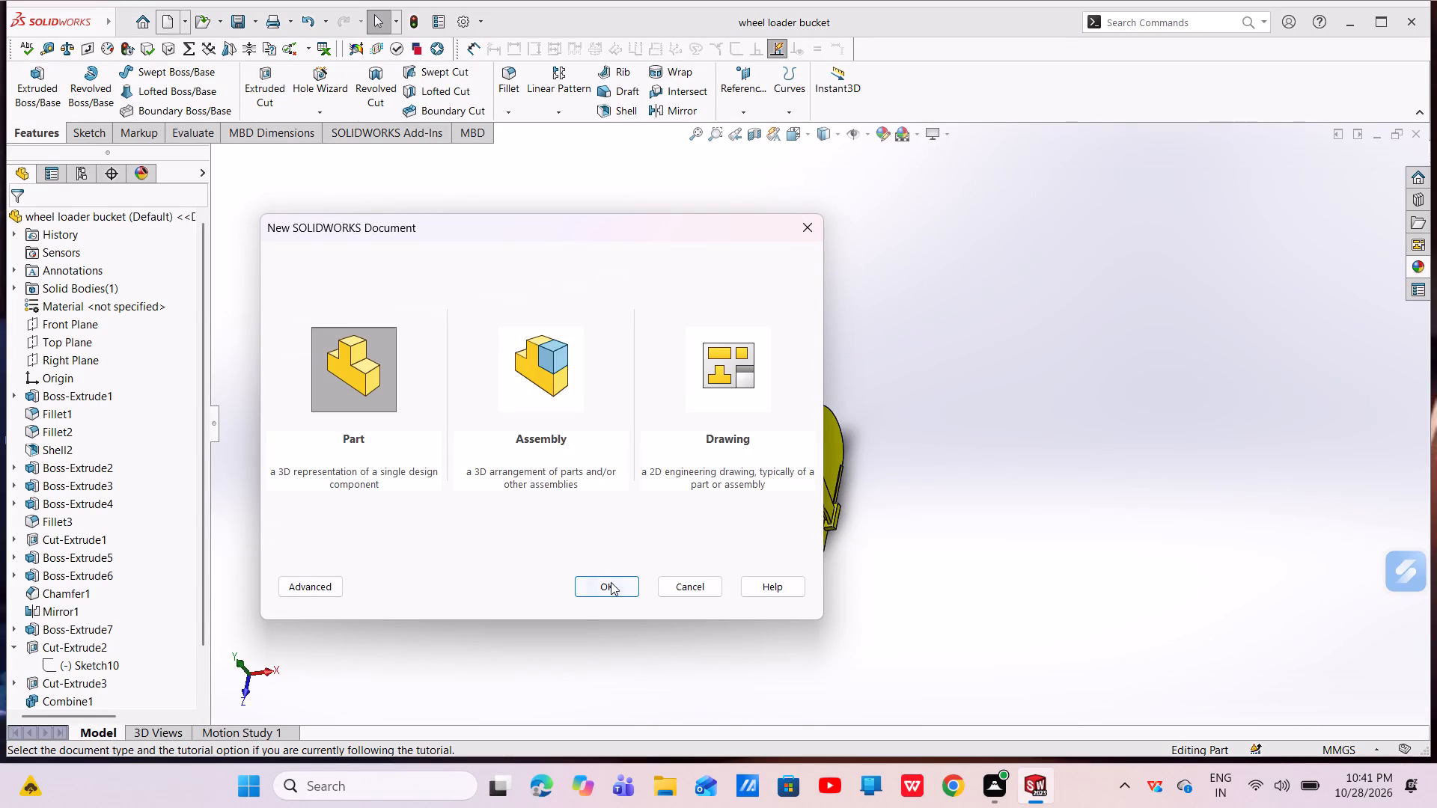
click(611, 582)
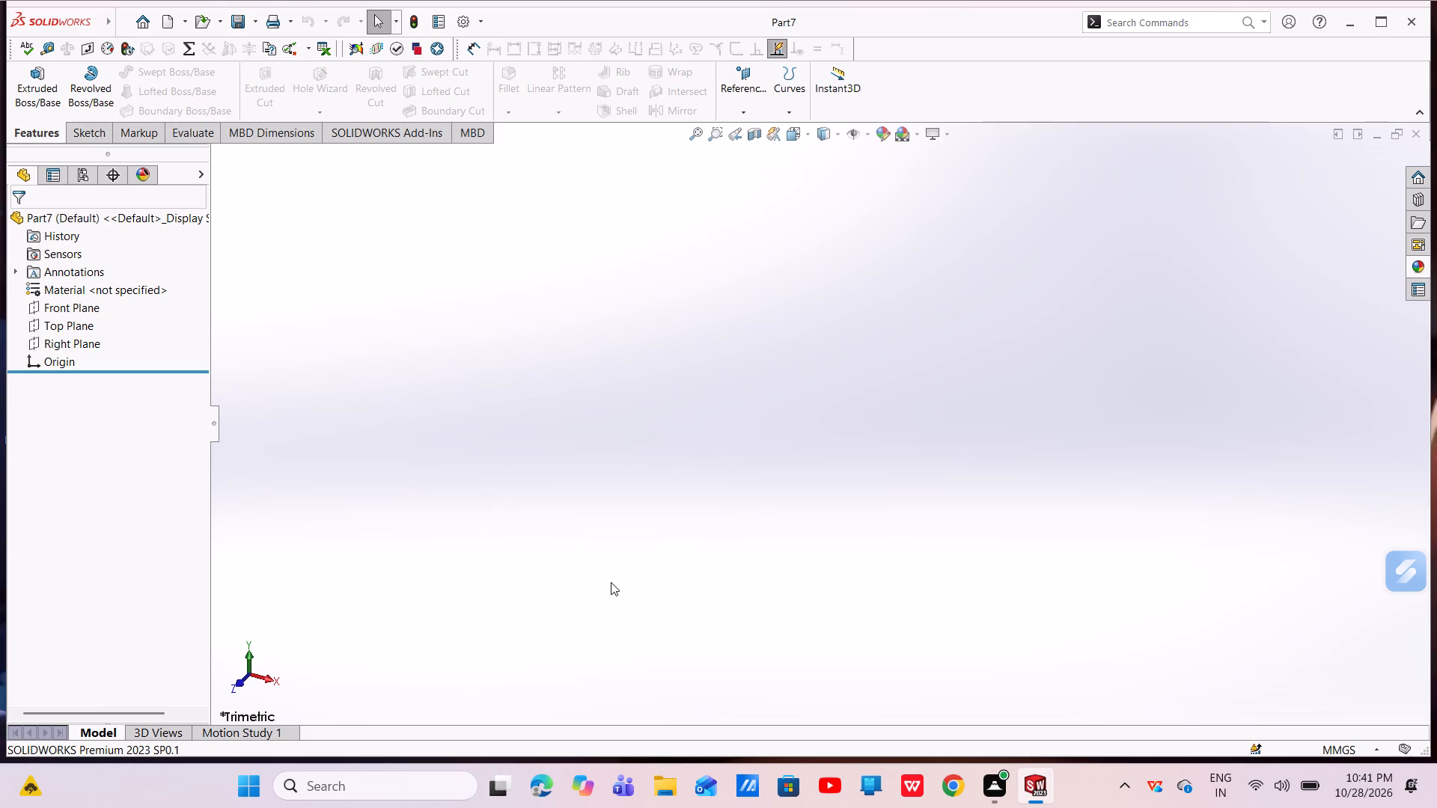
click(611, 582)
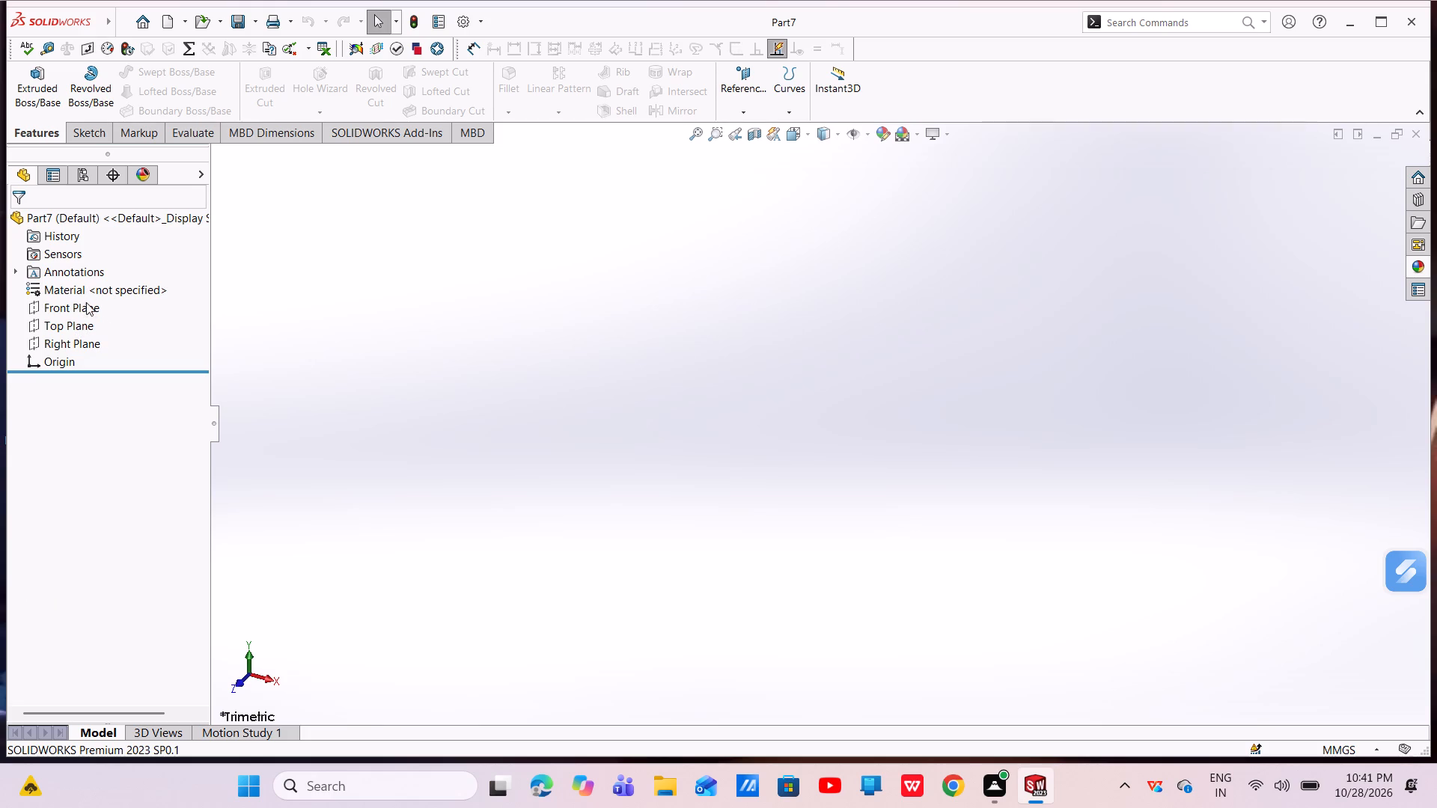
Start a sketch on the Front Plane and draw a vertical centerline about 39 mm tall and a horizontal centerline, meeting at the origin.
click(85, 306)
click(91, 285)
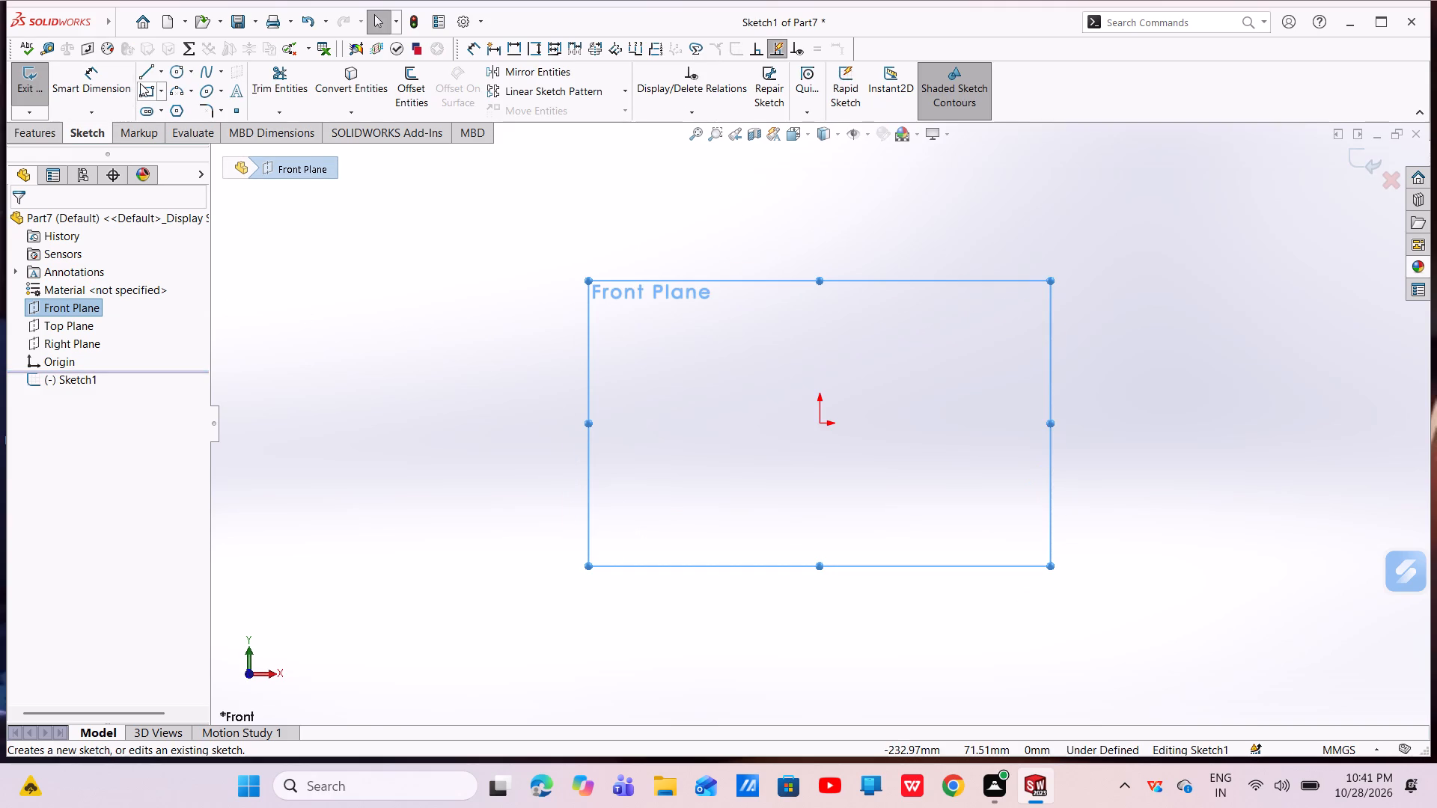
click(164, 70)
click(168, 105)
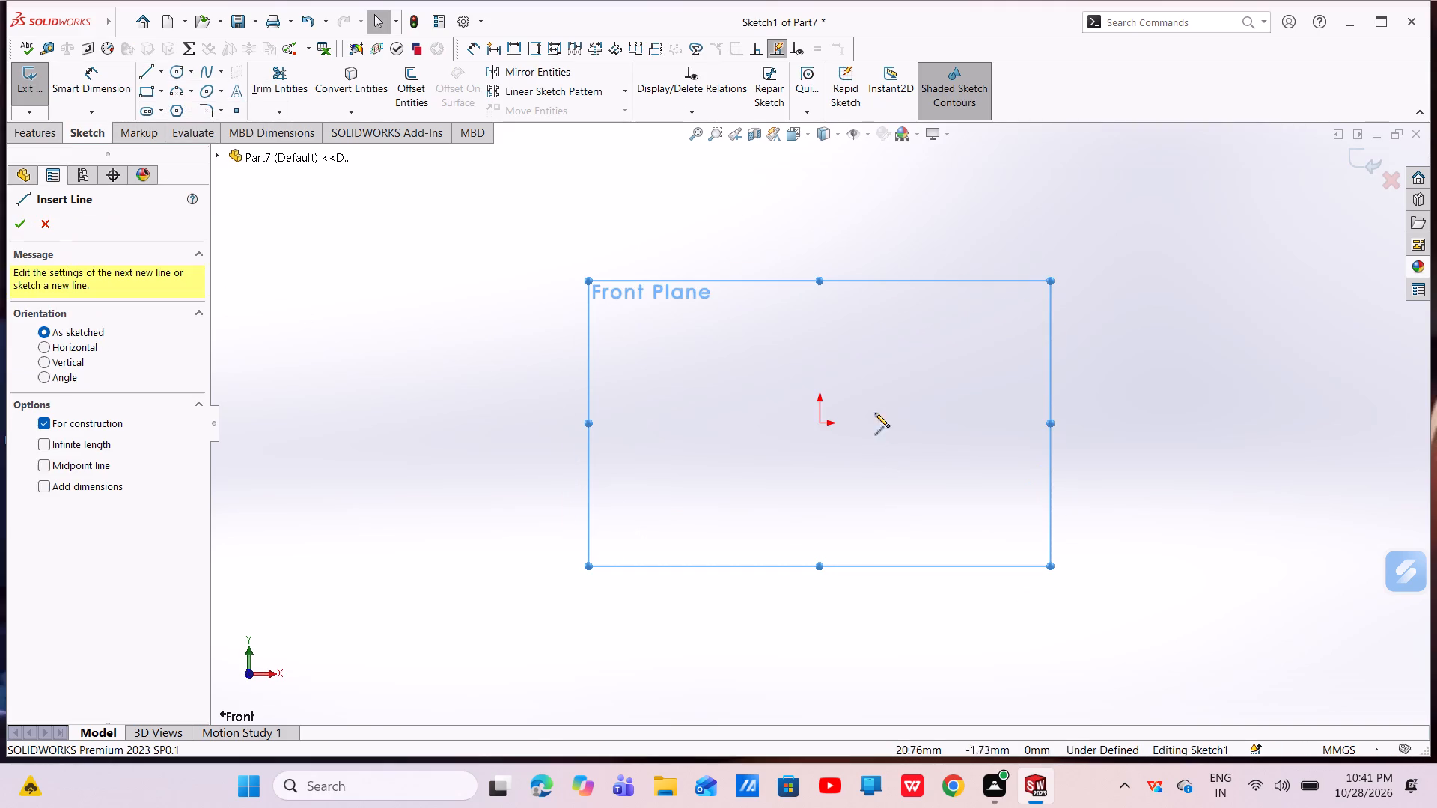
click(818, 322)
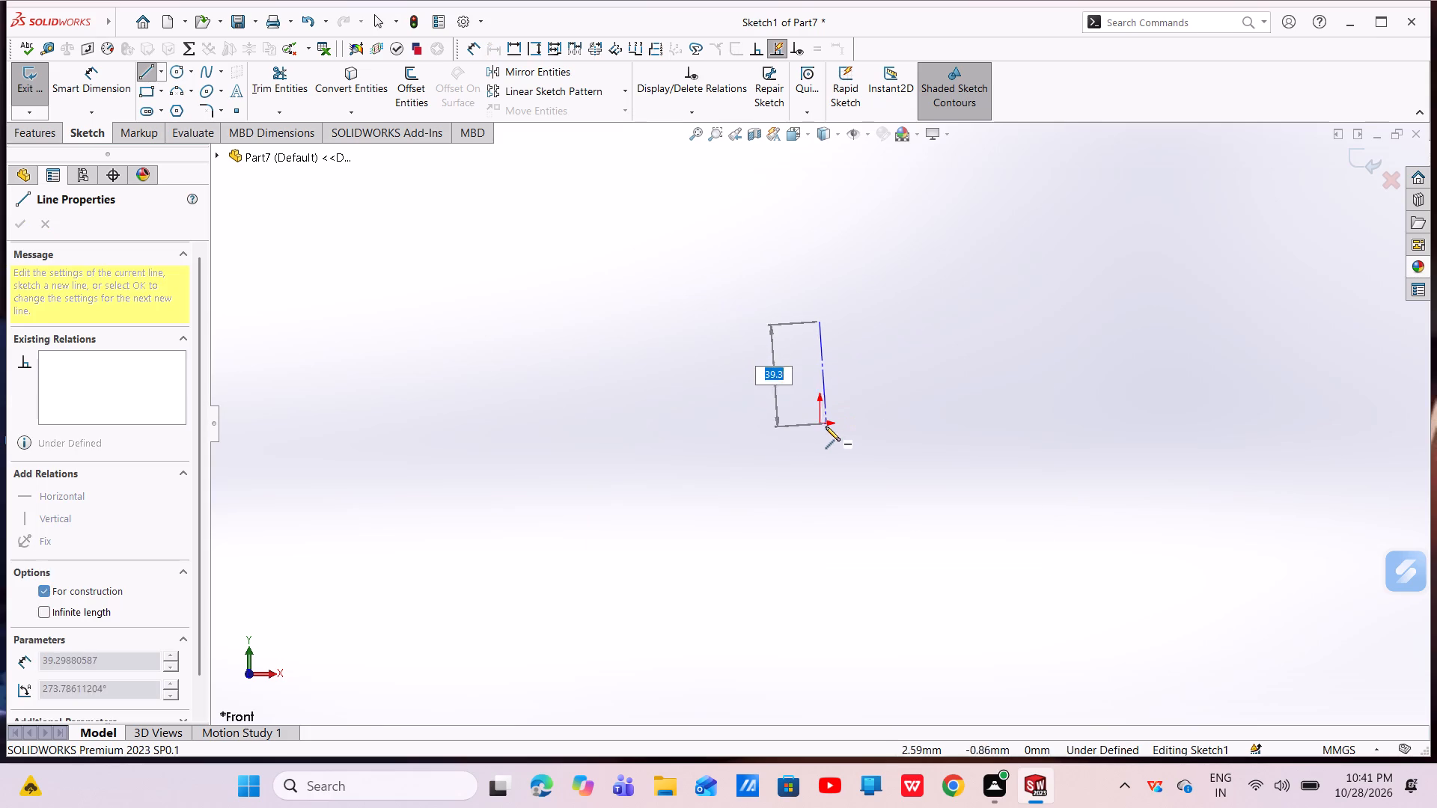
click(819, 426)
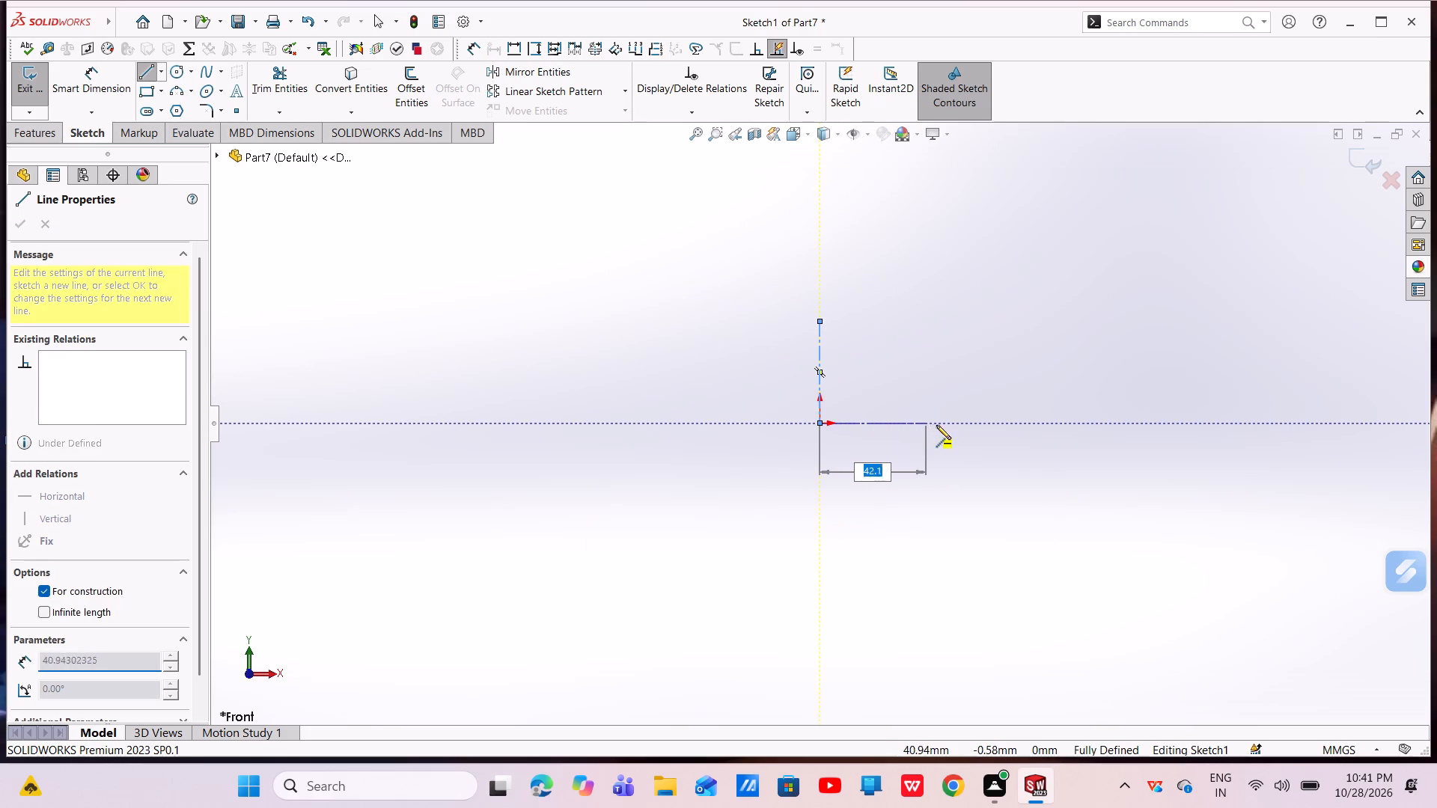
click(944, 425)
right_click(944, 425)
click(962, 435)
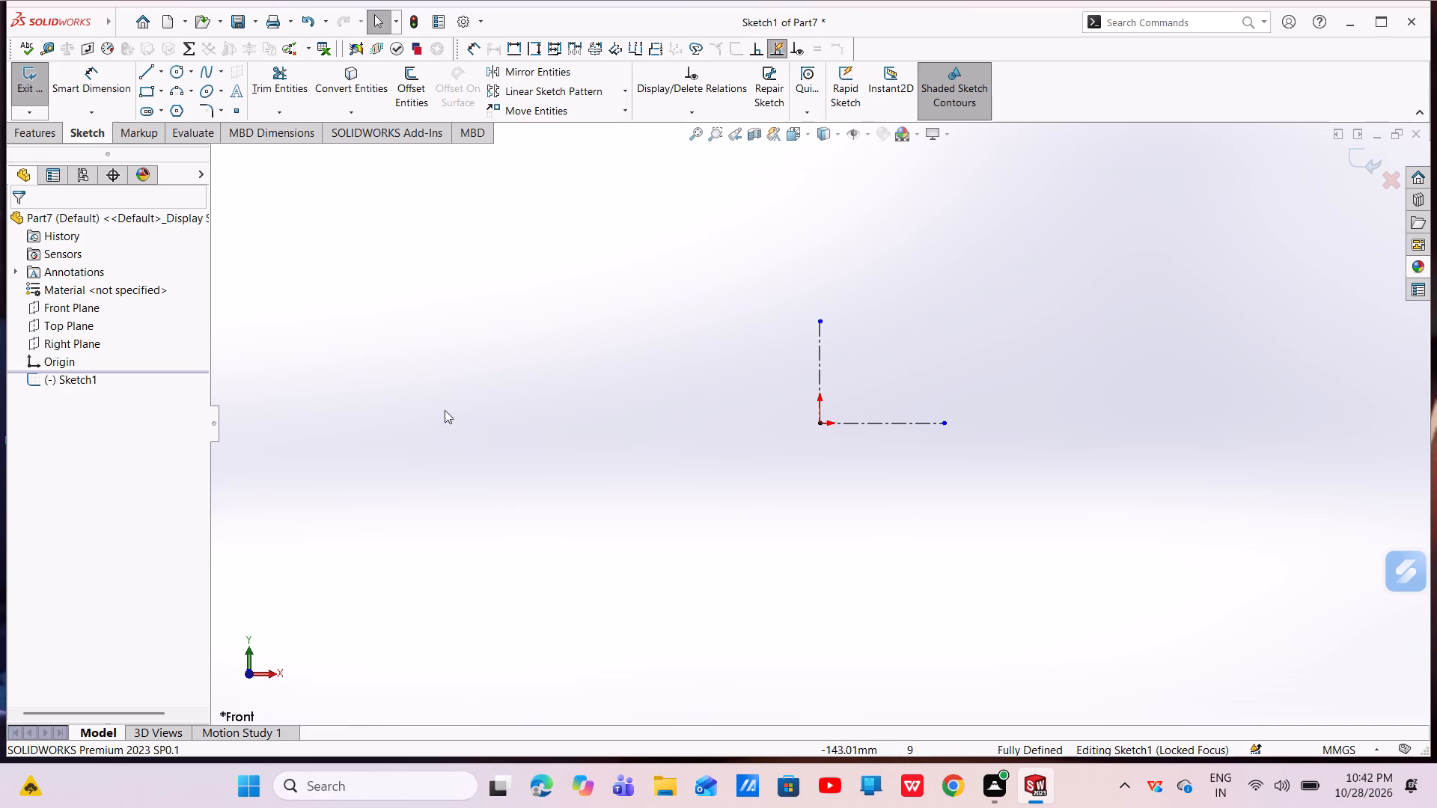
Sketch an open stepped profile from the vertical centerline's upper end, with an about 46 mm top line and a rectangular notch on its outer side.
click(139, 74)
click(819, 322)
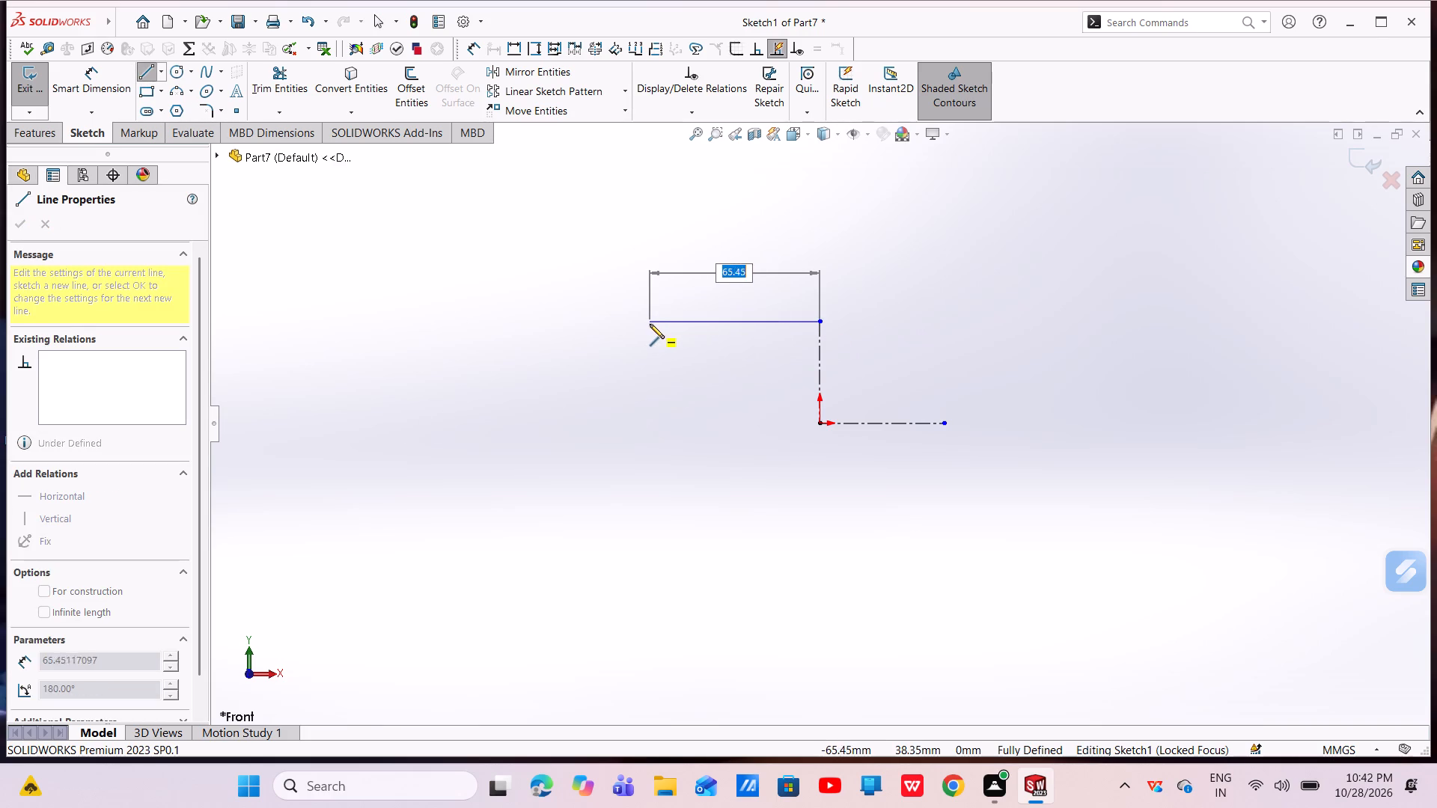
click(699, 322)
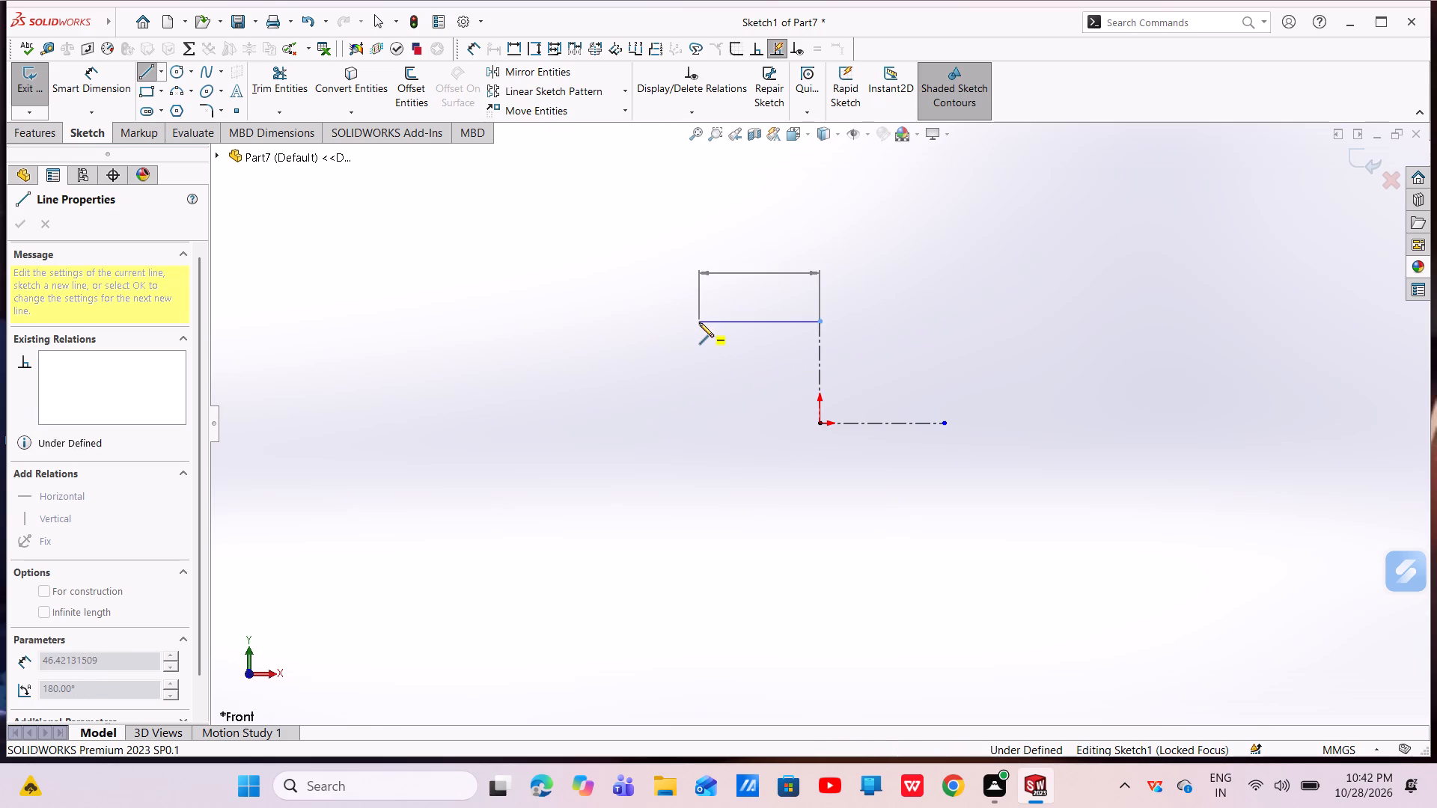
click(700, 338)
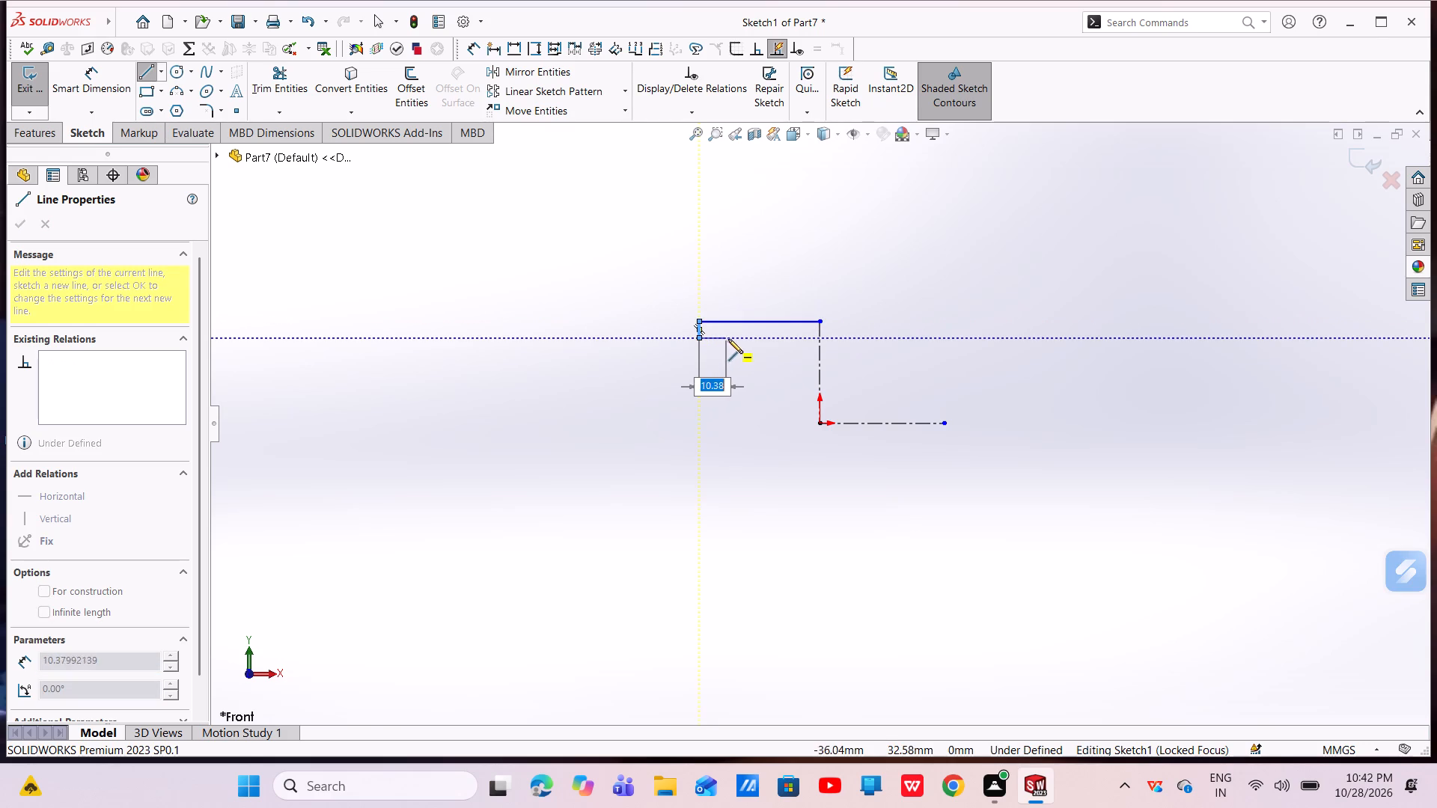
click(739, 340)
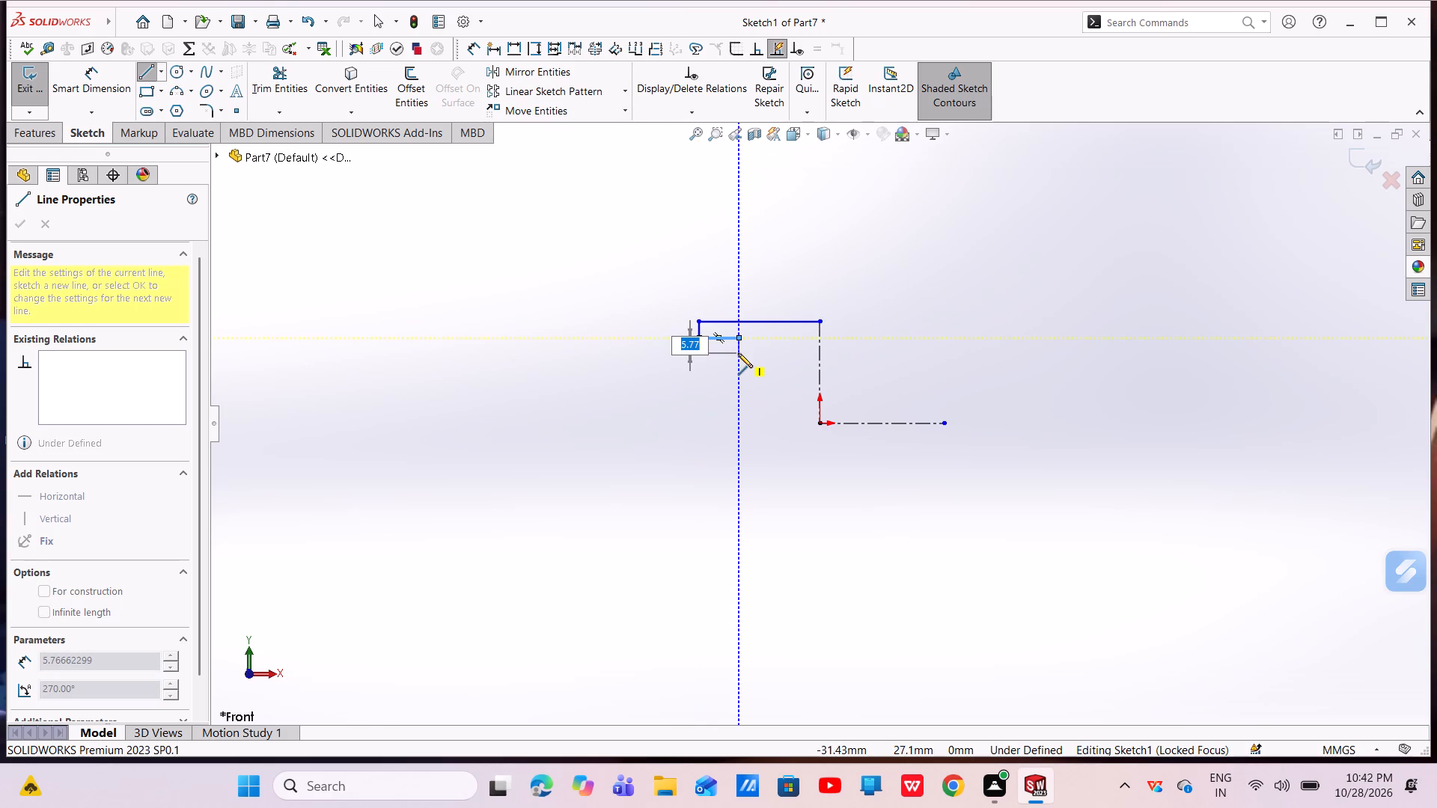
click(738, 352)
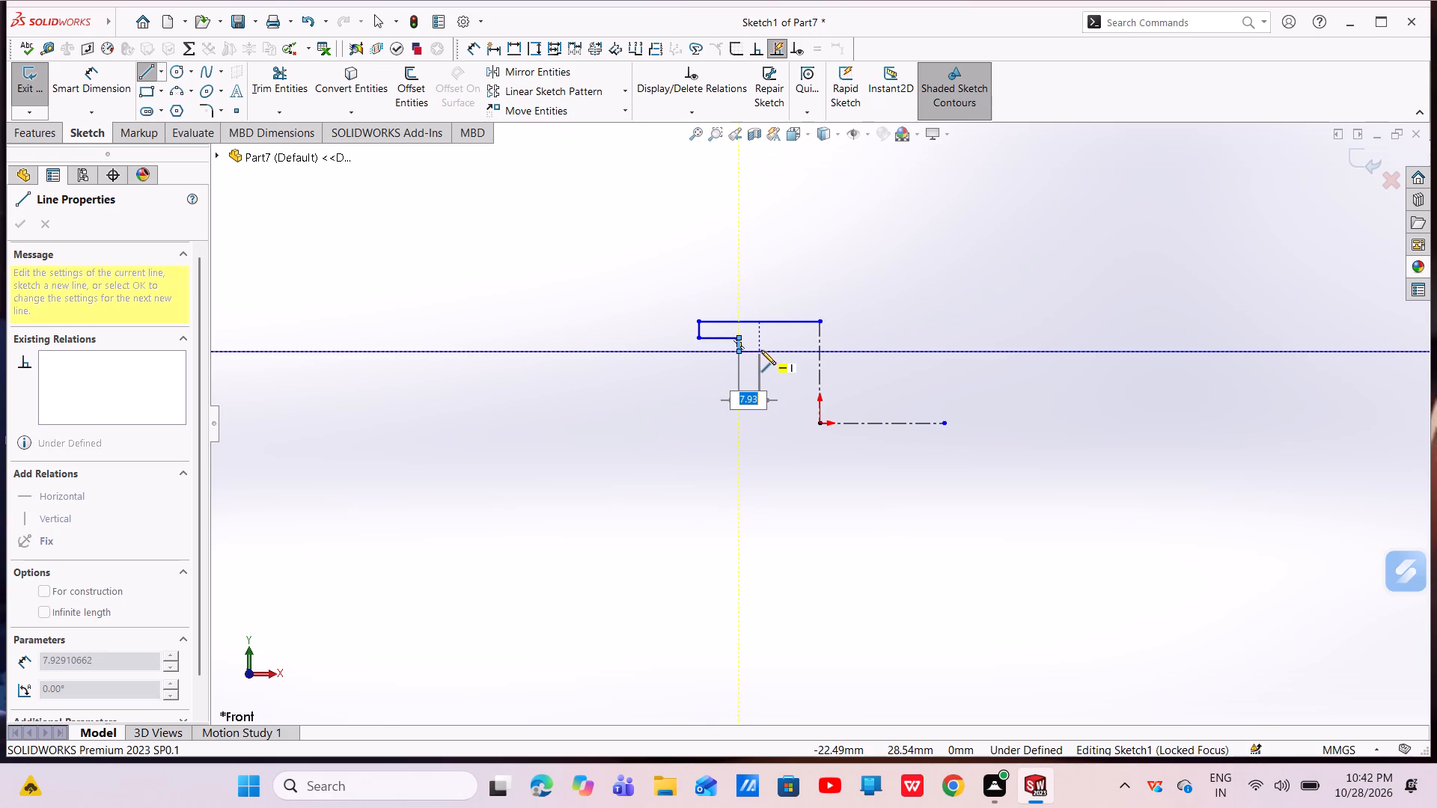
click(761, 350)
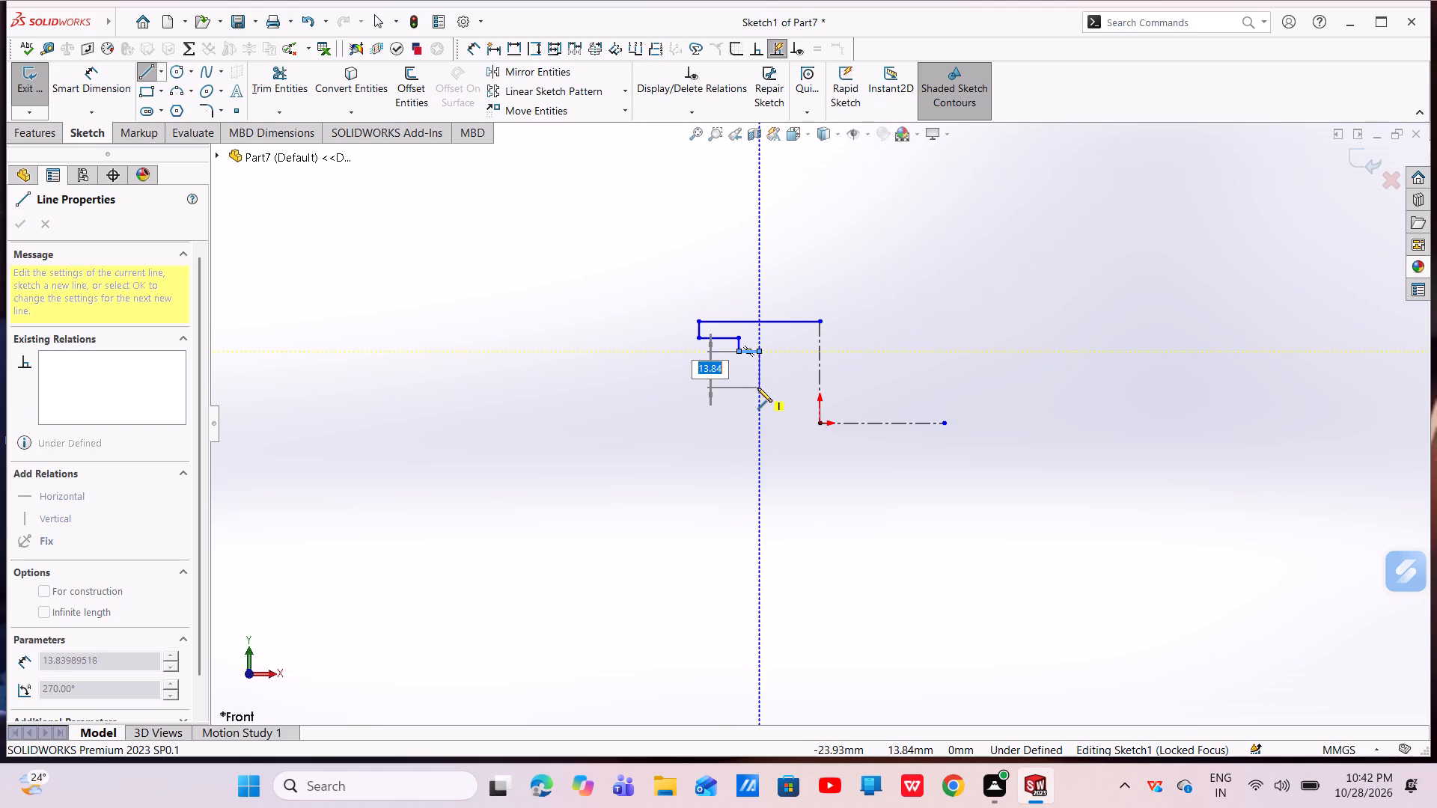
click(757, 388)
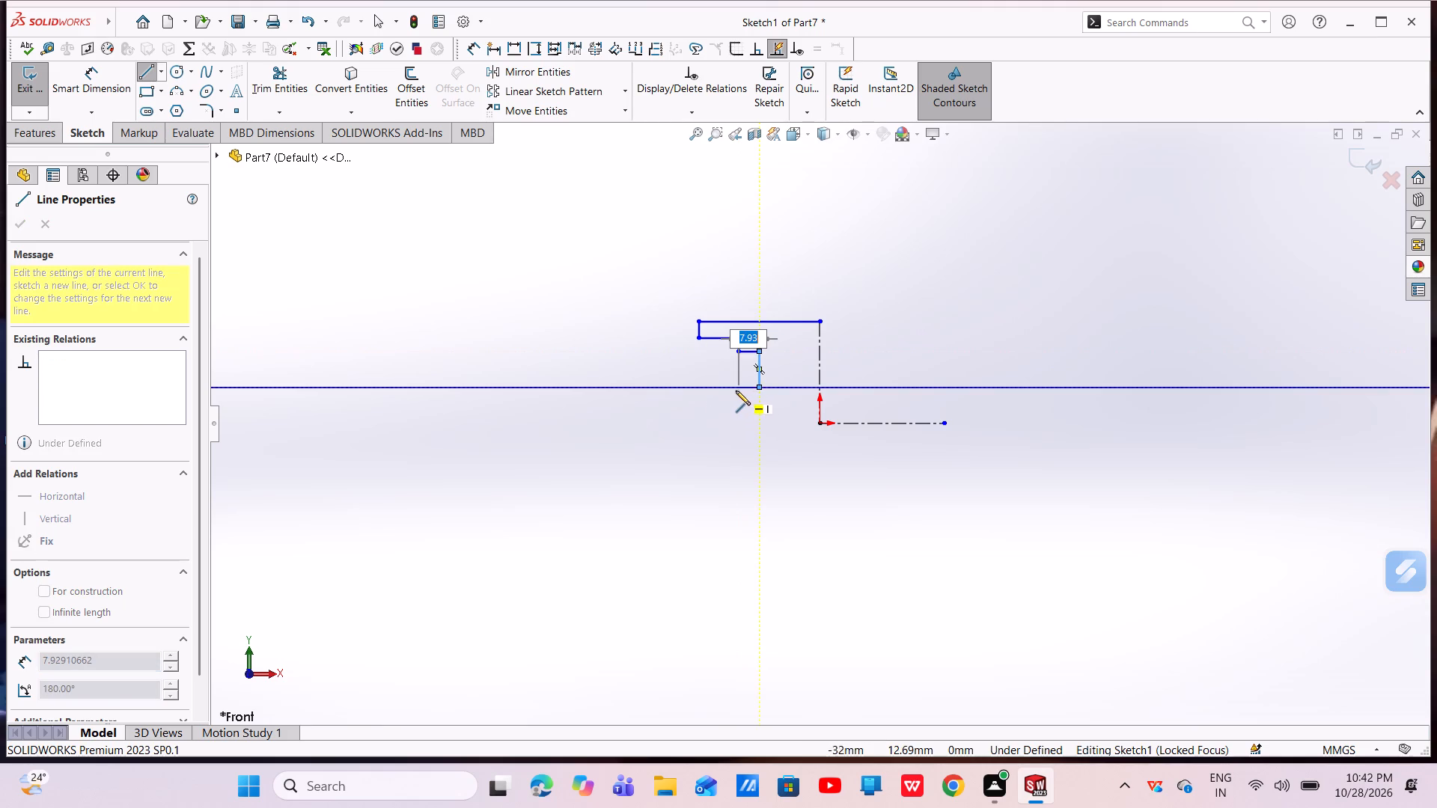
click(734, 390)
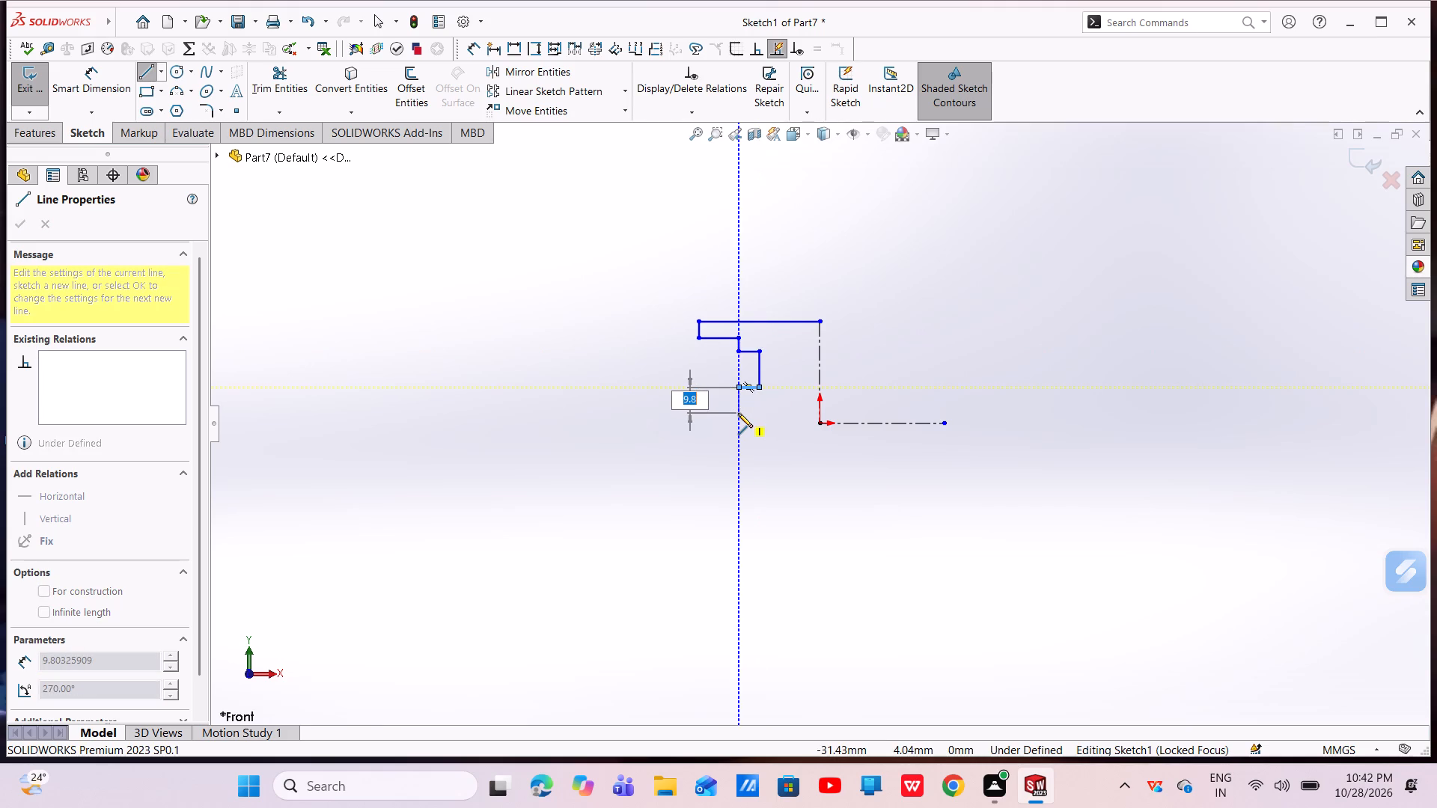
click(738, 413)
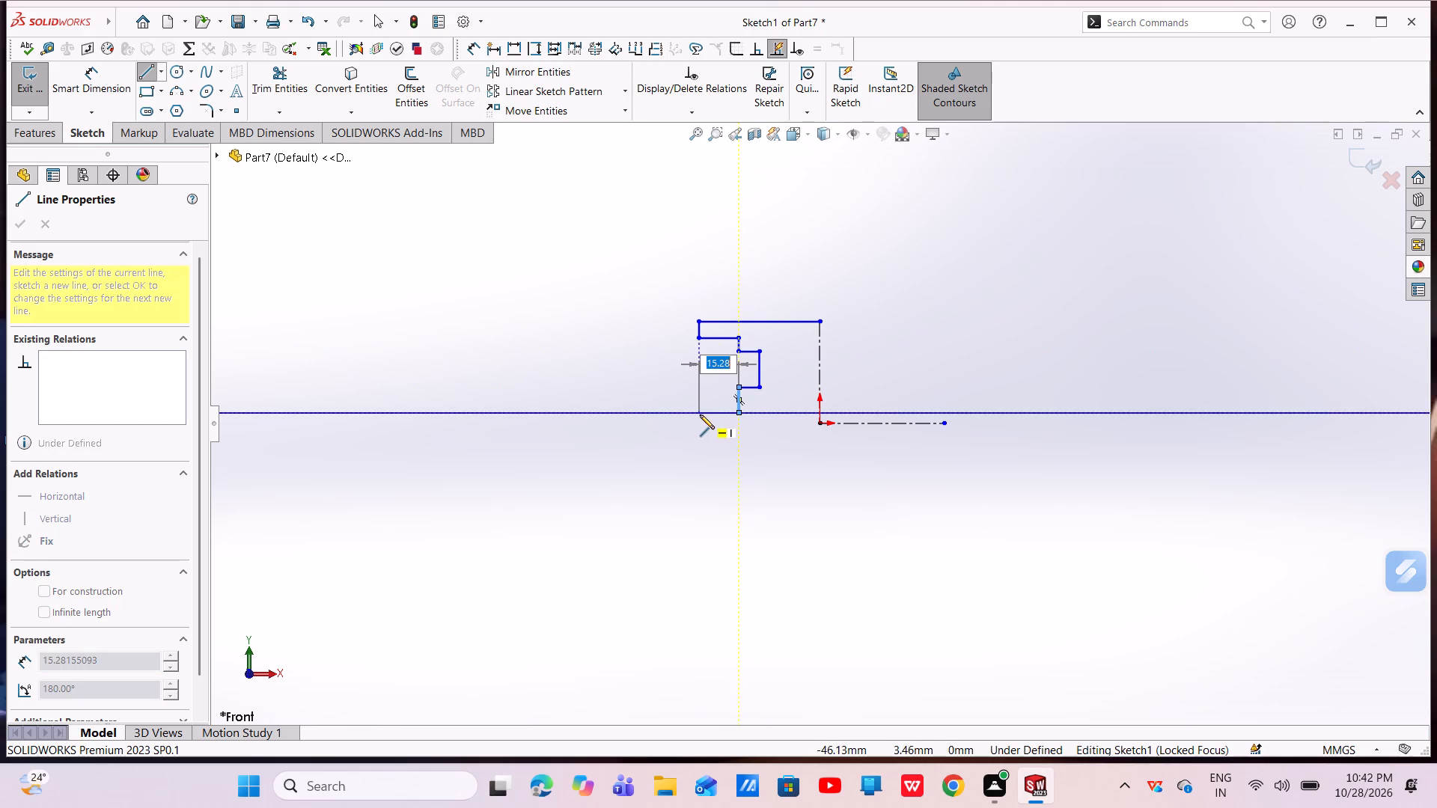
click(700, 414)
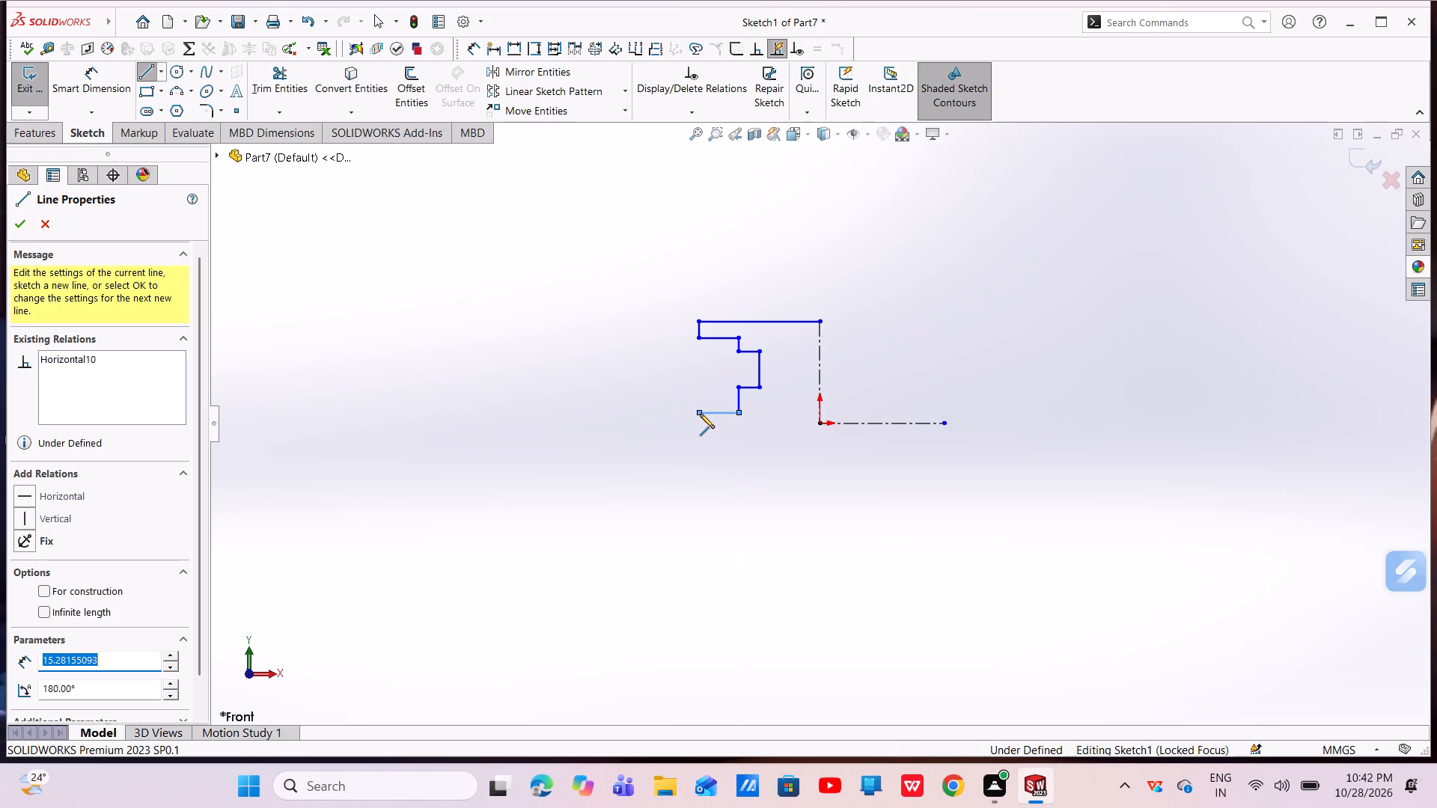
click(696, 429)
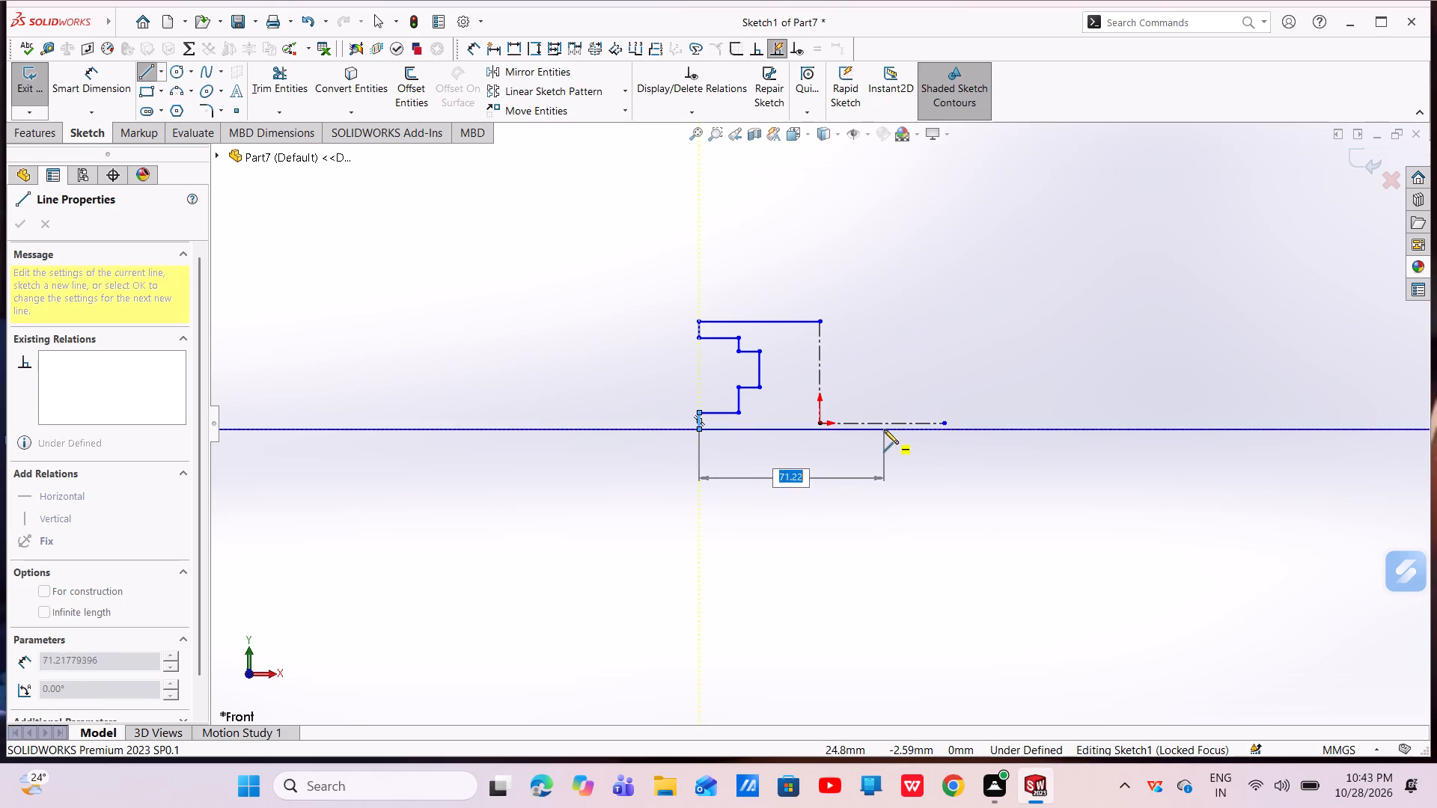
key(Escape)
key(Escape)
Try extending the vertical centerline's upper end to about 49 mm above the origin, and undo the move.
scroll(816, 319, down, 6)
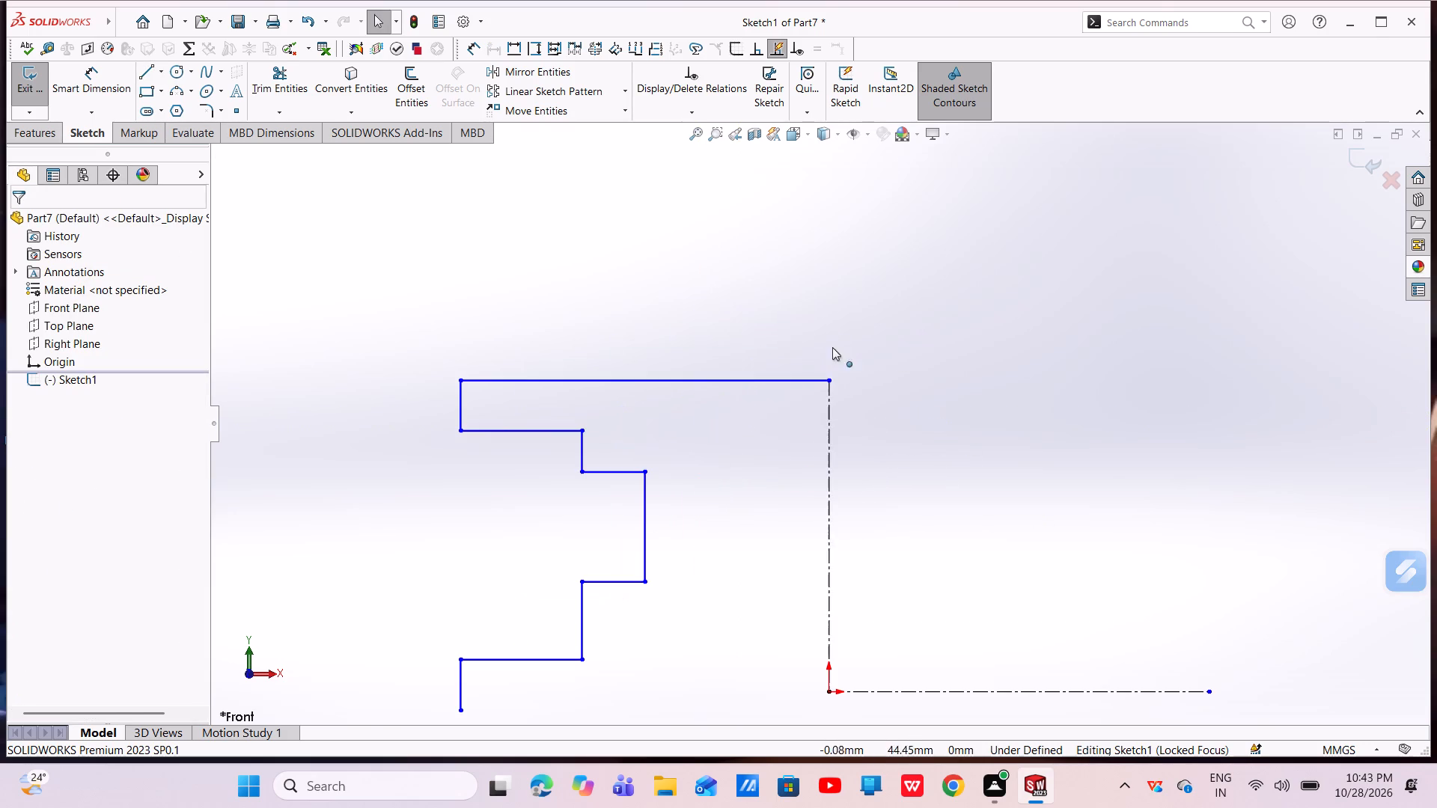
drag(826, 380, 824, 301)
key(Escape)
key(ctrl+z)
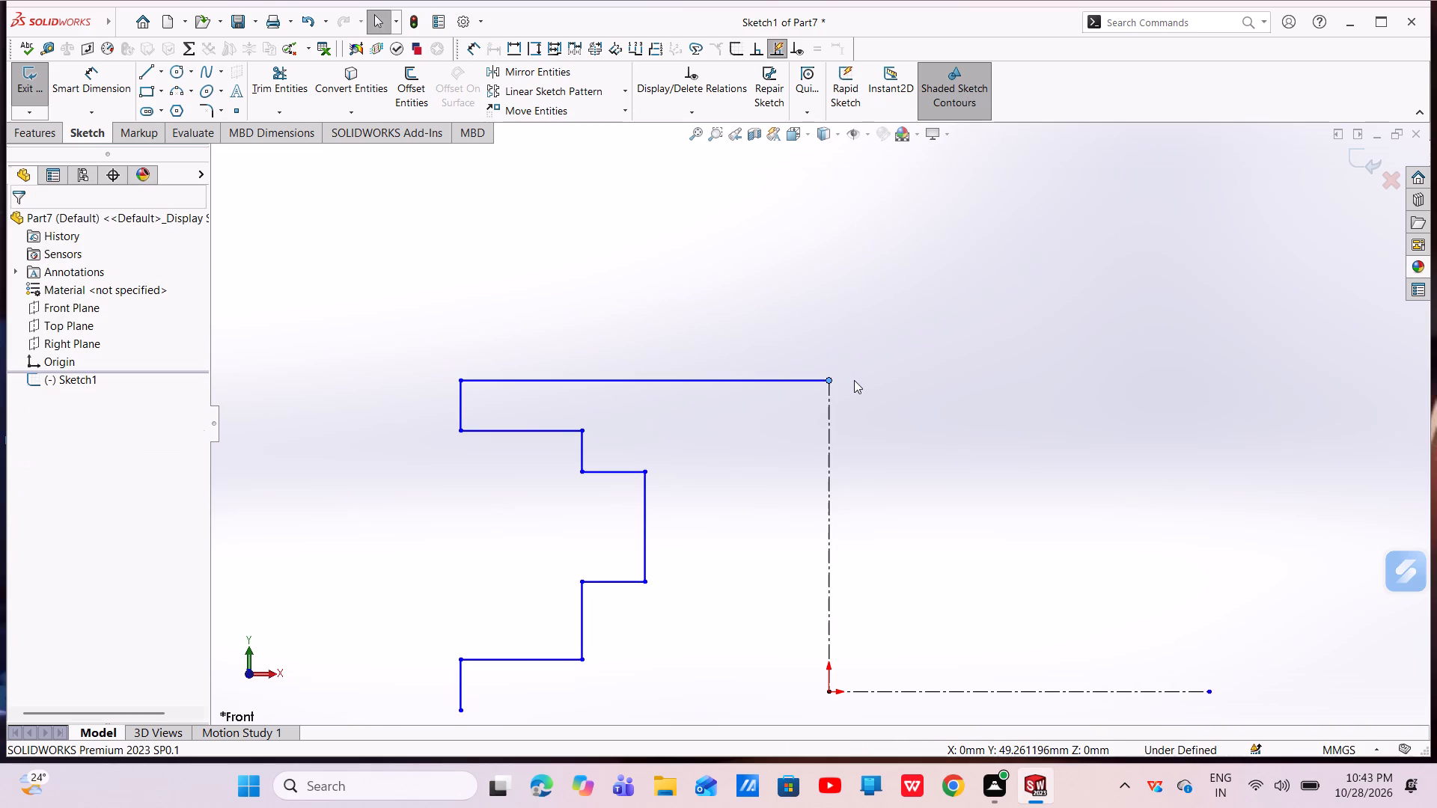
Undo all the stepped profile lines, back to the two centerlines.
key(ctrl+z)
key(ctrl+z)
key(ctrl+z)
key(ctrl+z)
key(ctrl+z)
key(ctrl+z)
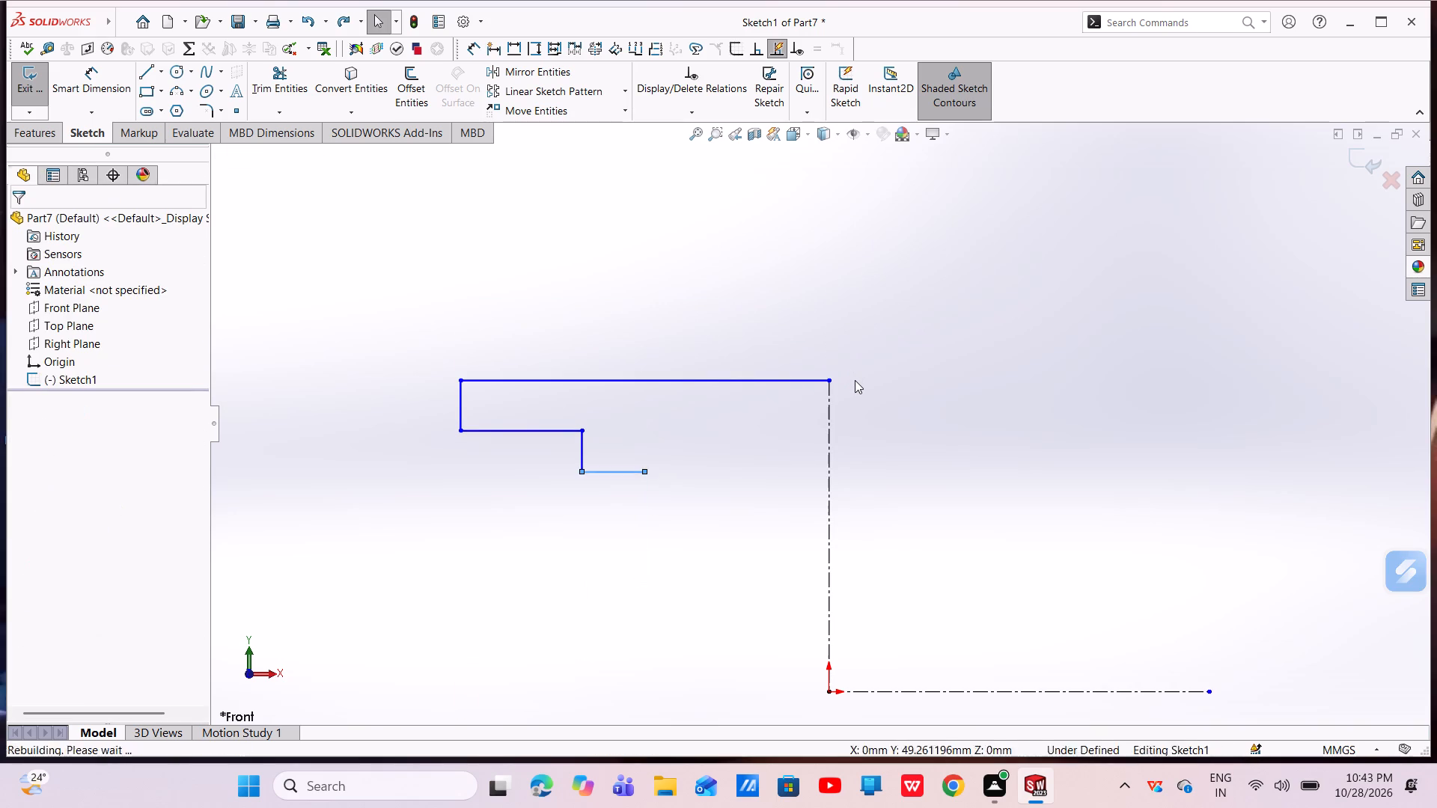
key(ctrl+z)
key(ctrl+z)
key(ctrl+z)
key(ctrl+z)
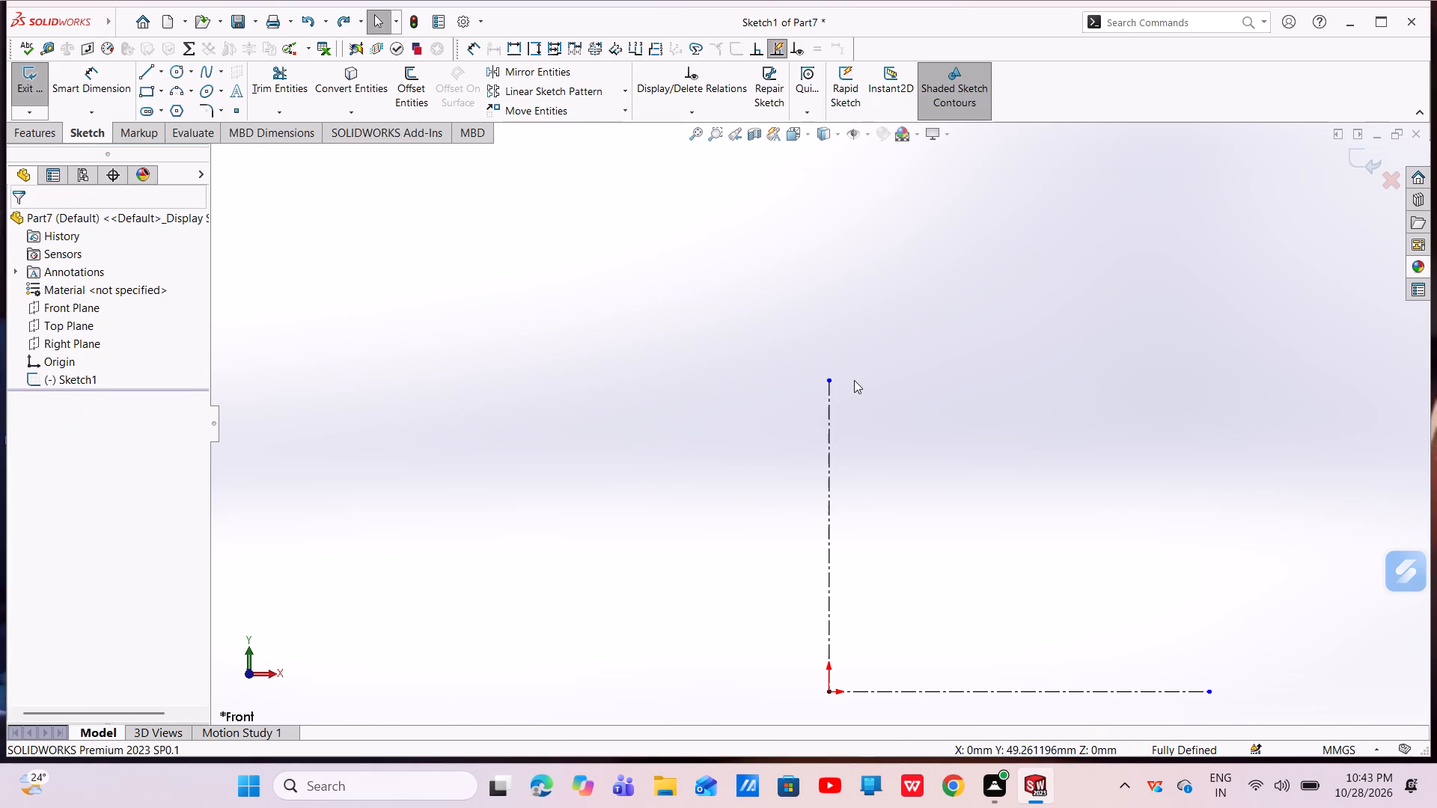
Extend the vertical centerline's upper endpoint to about 54 mm above the origin.
key(Escape)
drag(829, 382, 822, 320)
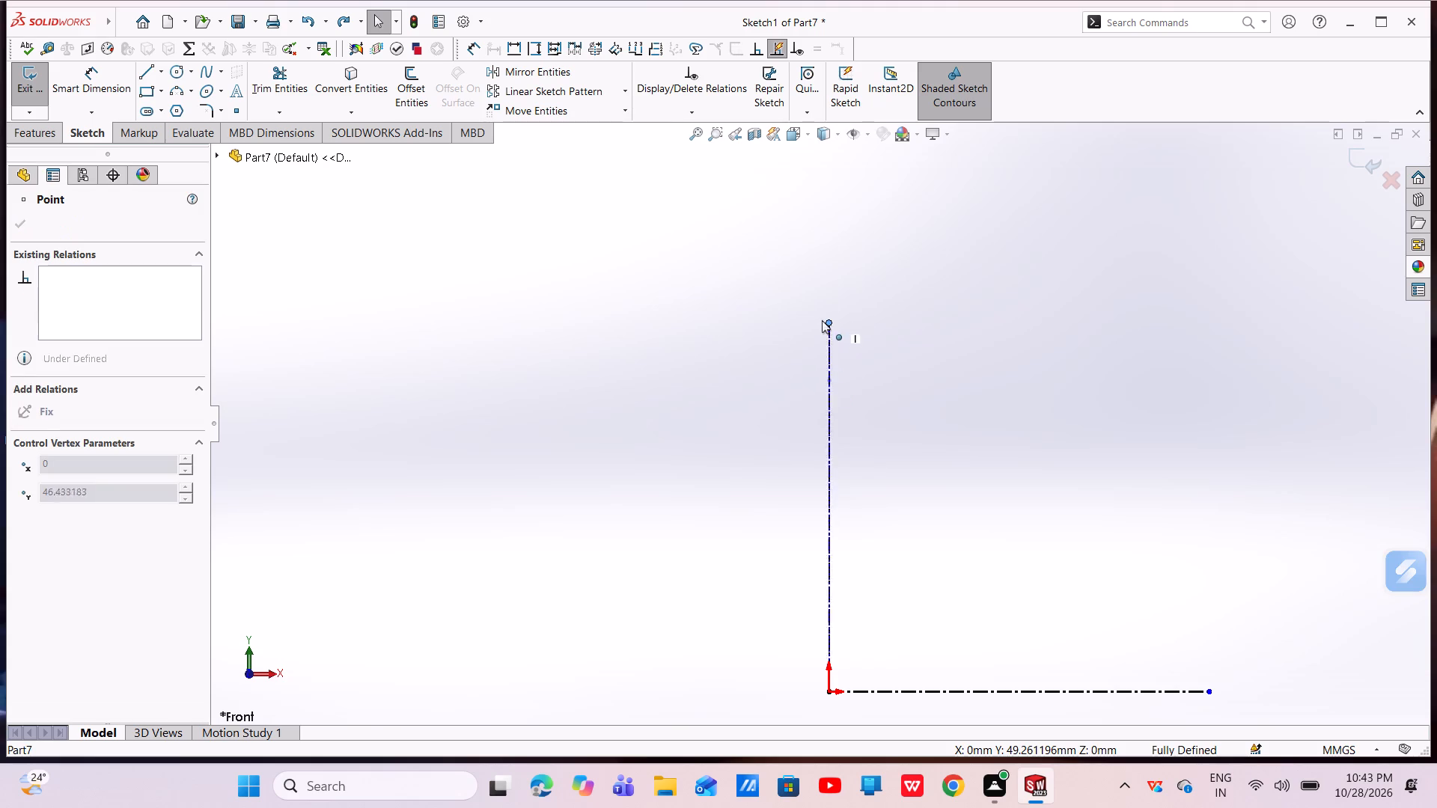
drag(822, 320, 833, 261)
key(Escape)
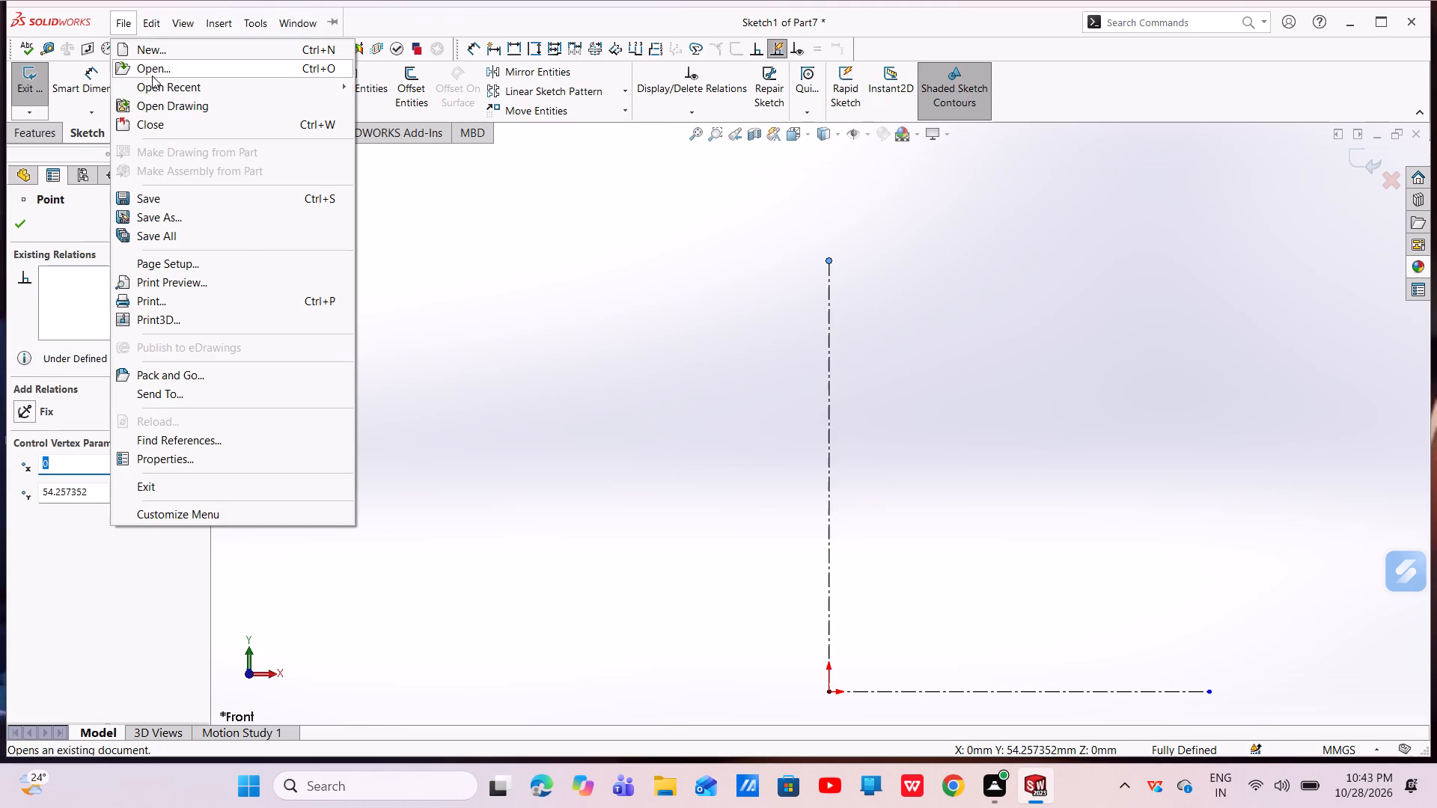
click(401, 246)
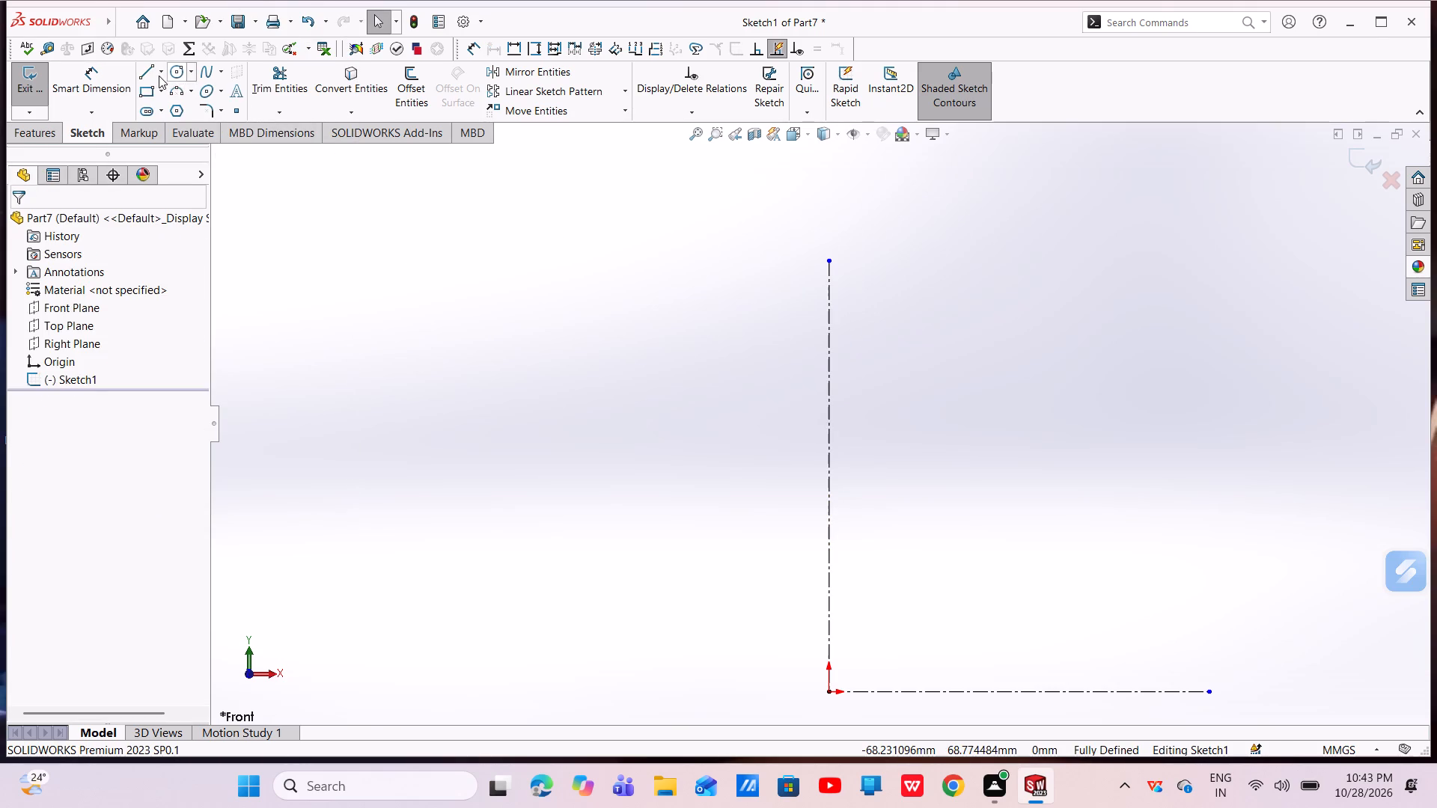
Sketch an about 40 mm horizontal line from the vertical centerline's upper end, continuing into a two-stage rectangular notch on the outer side.
click(159, 76)
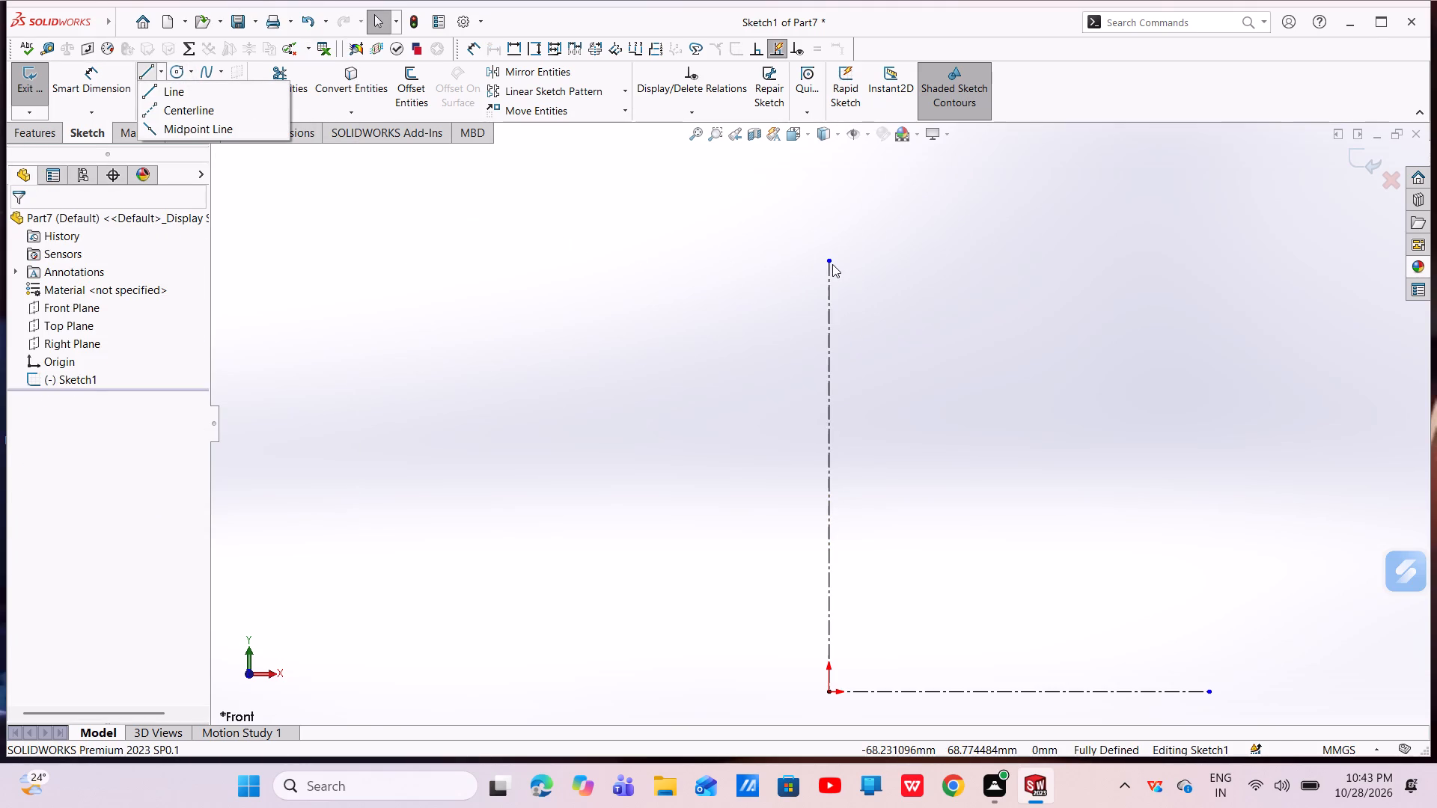
click(150, 72)
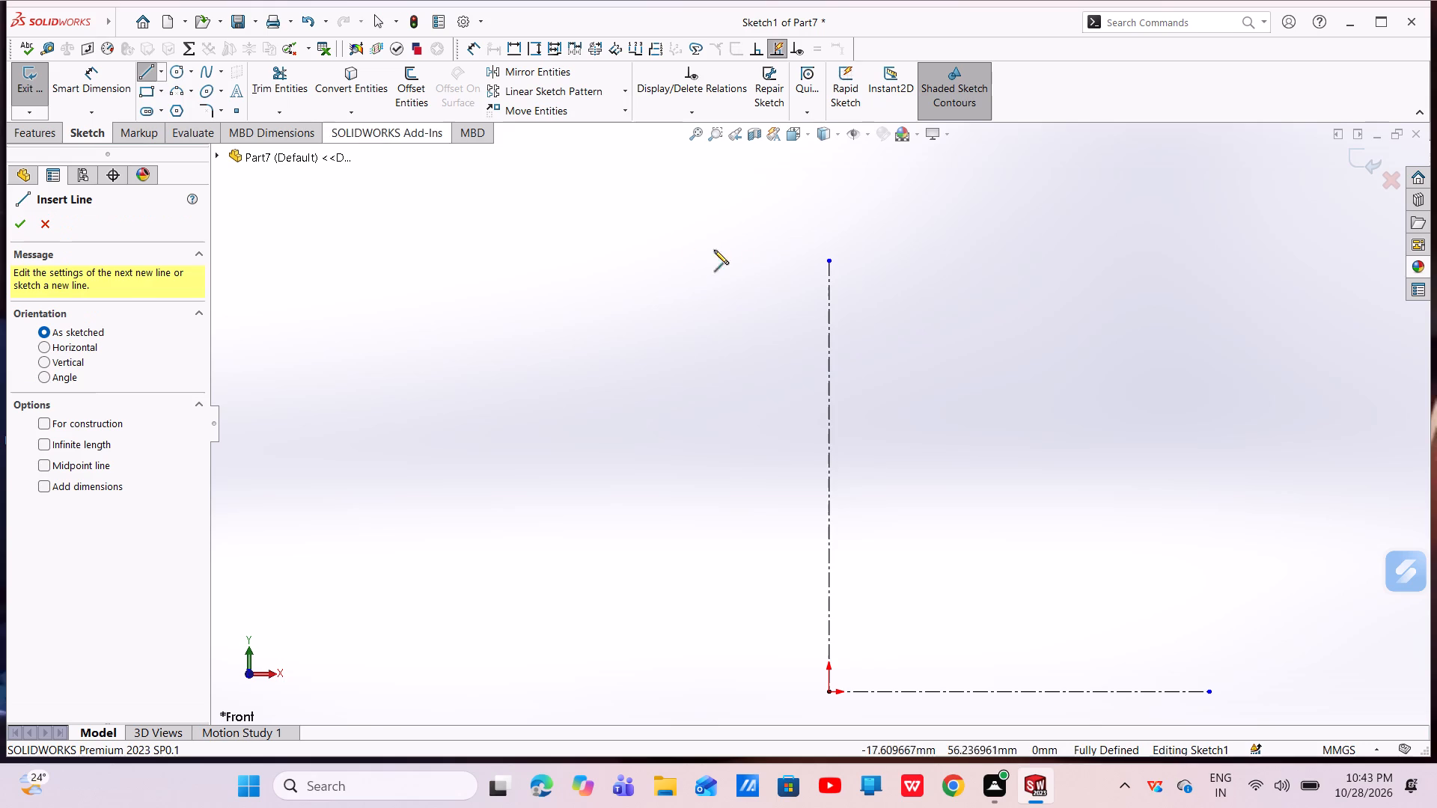
click(827, 261)
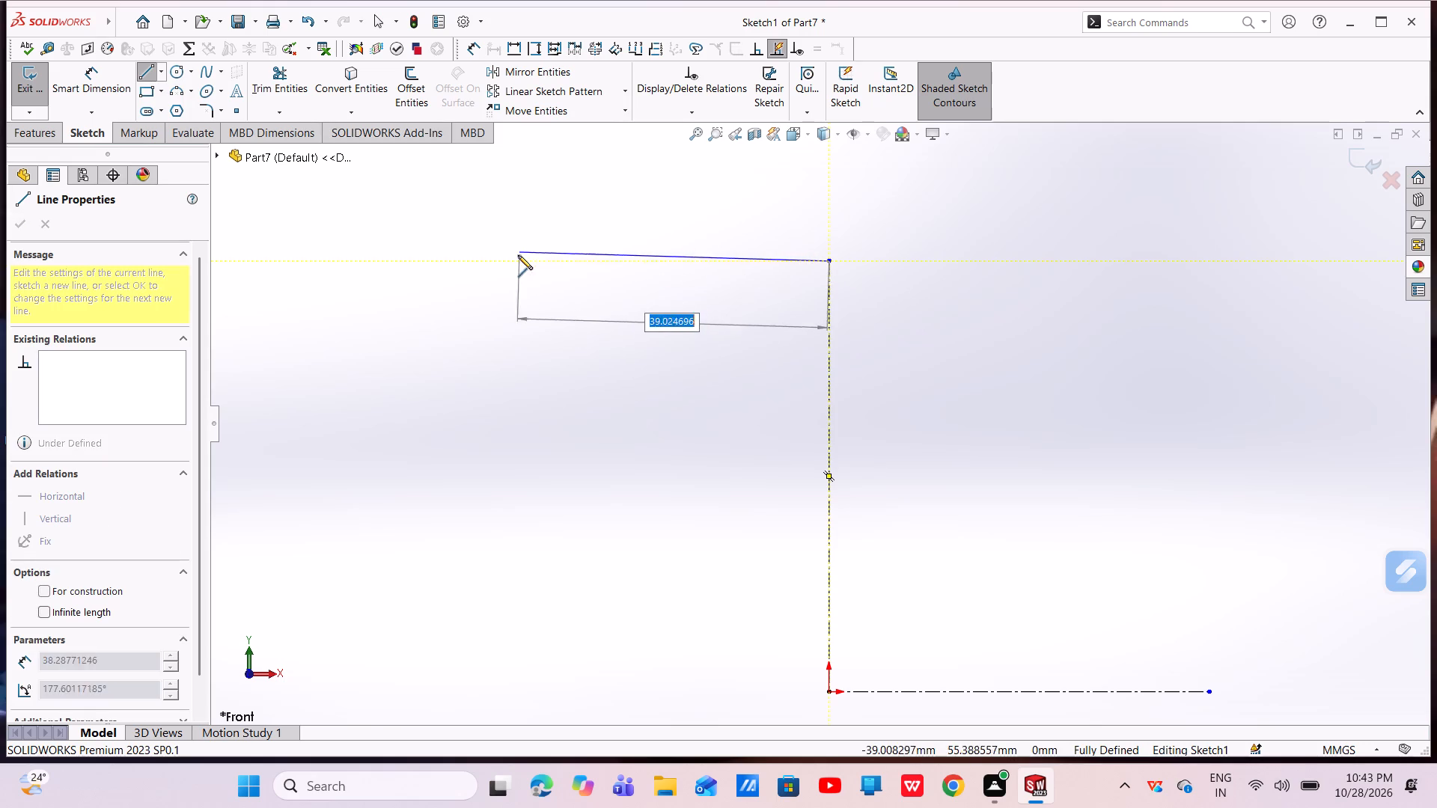
click(513, 261)
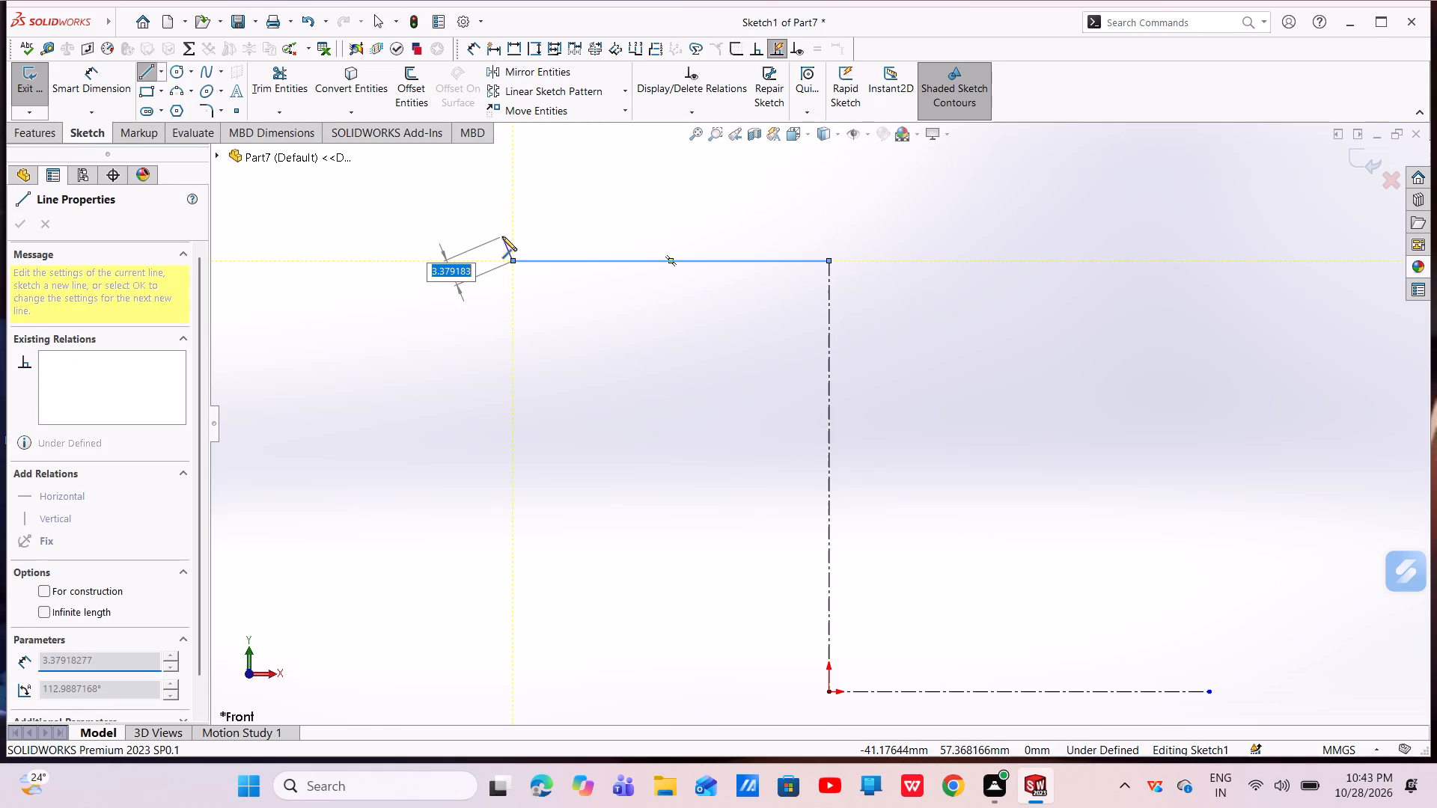
click(513, 290)
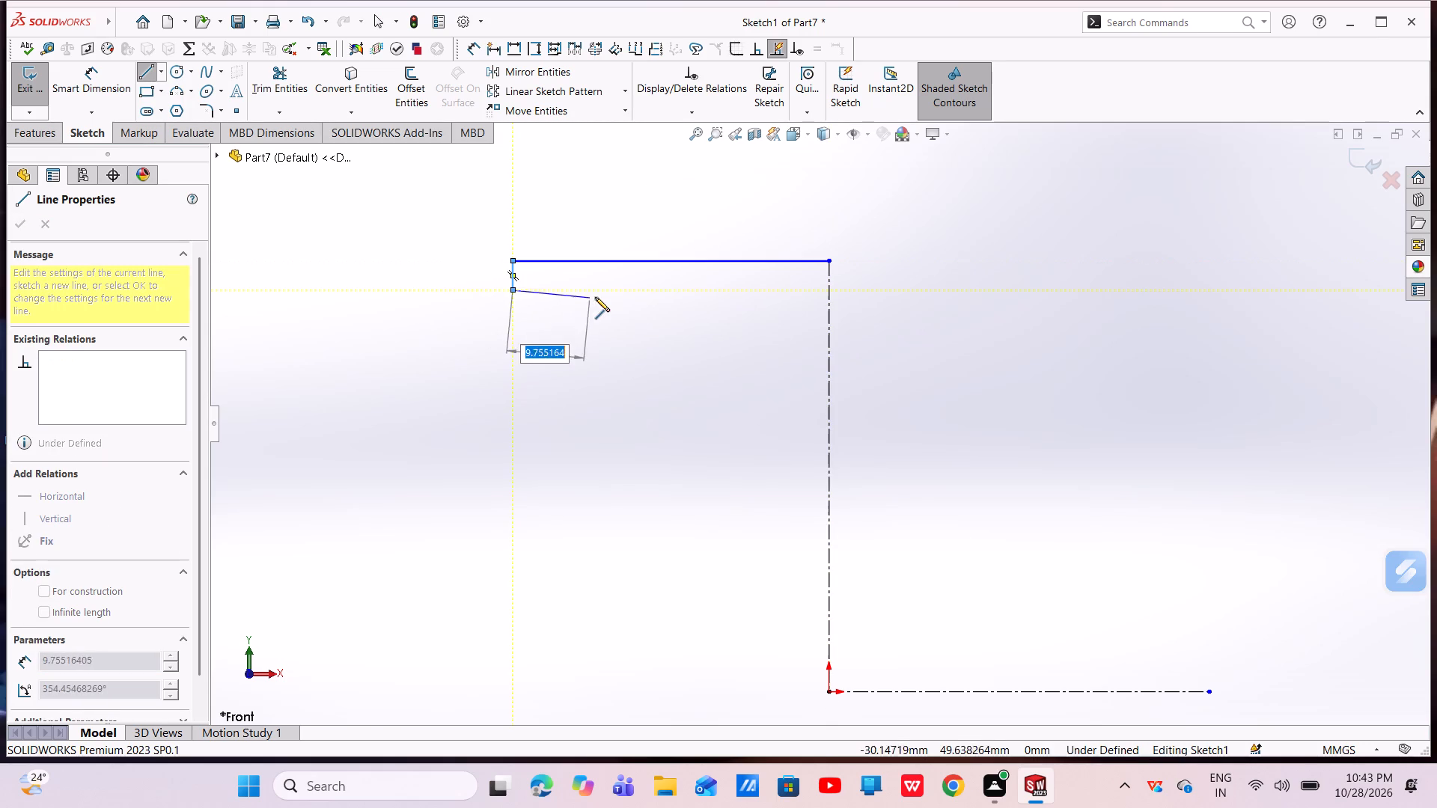
click(579, 289)
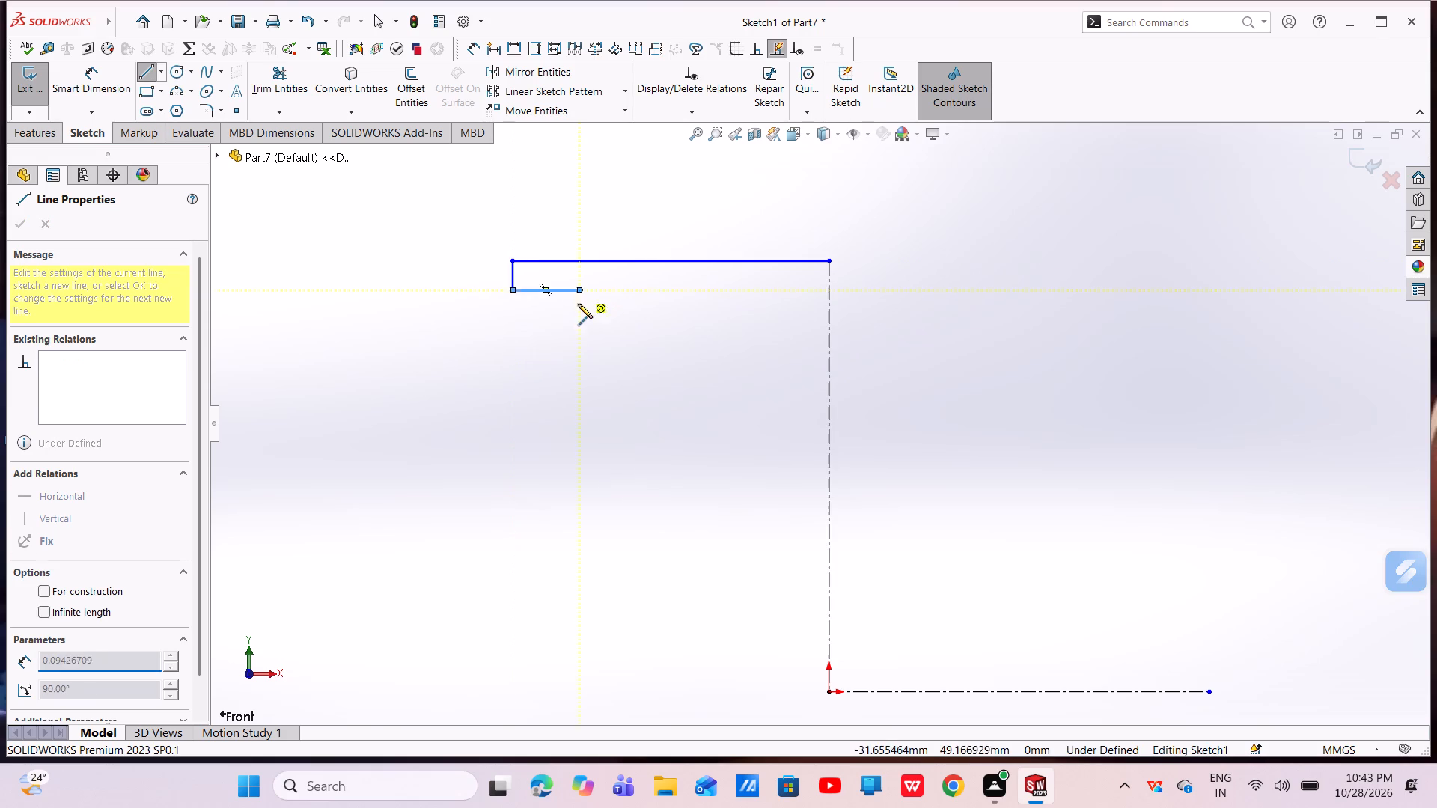
click(581, 318)
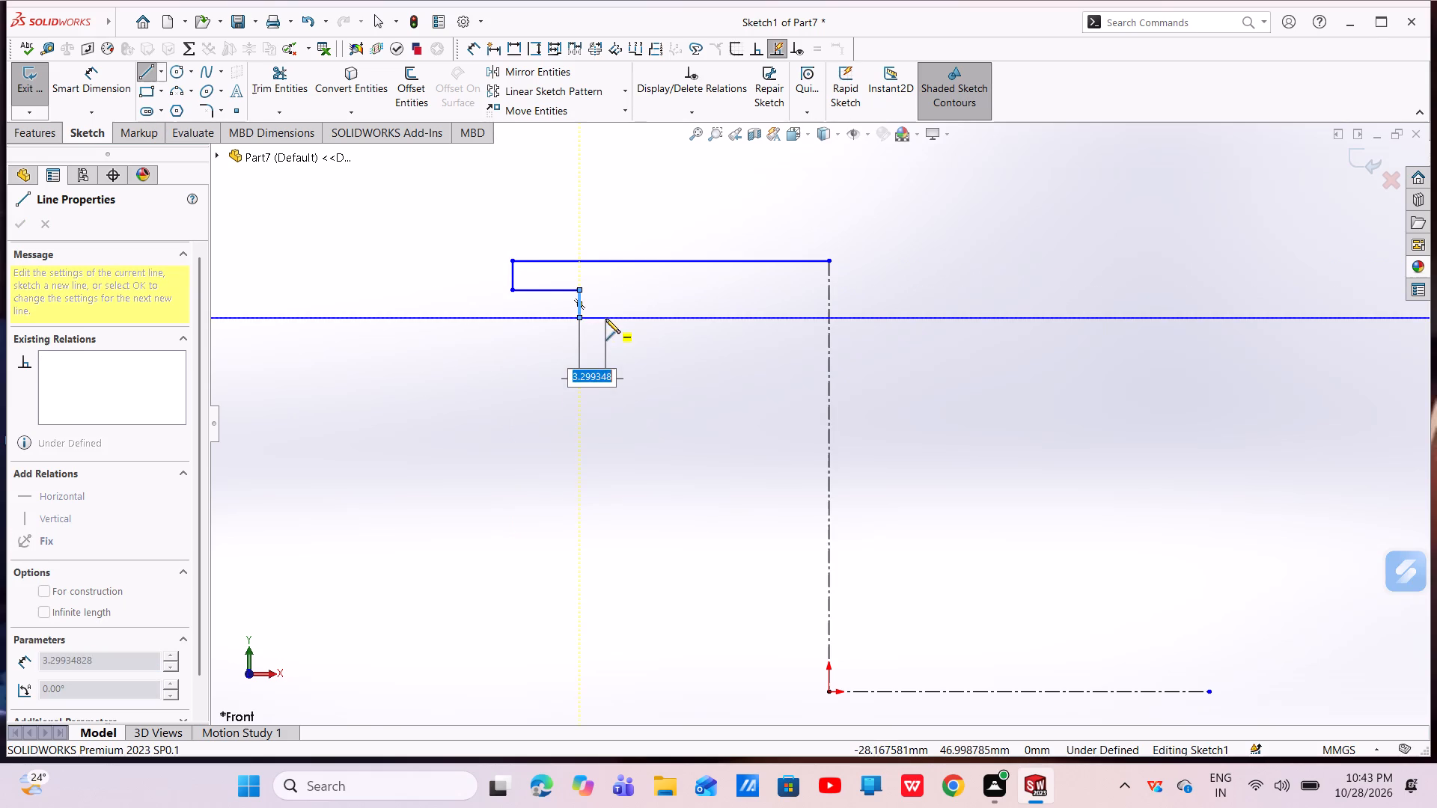
click(622, 318)
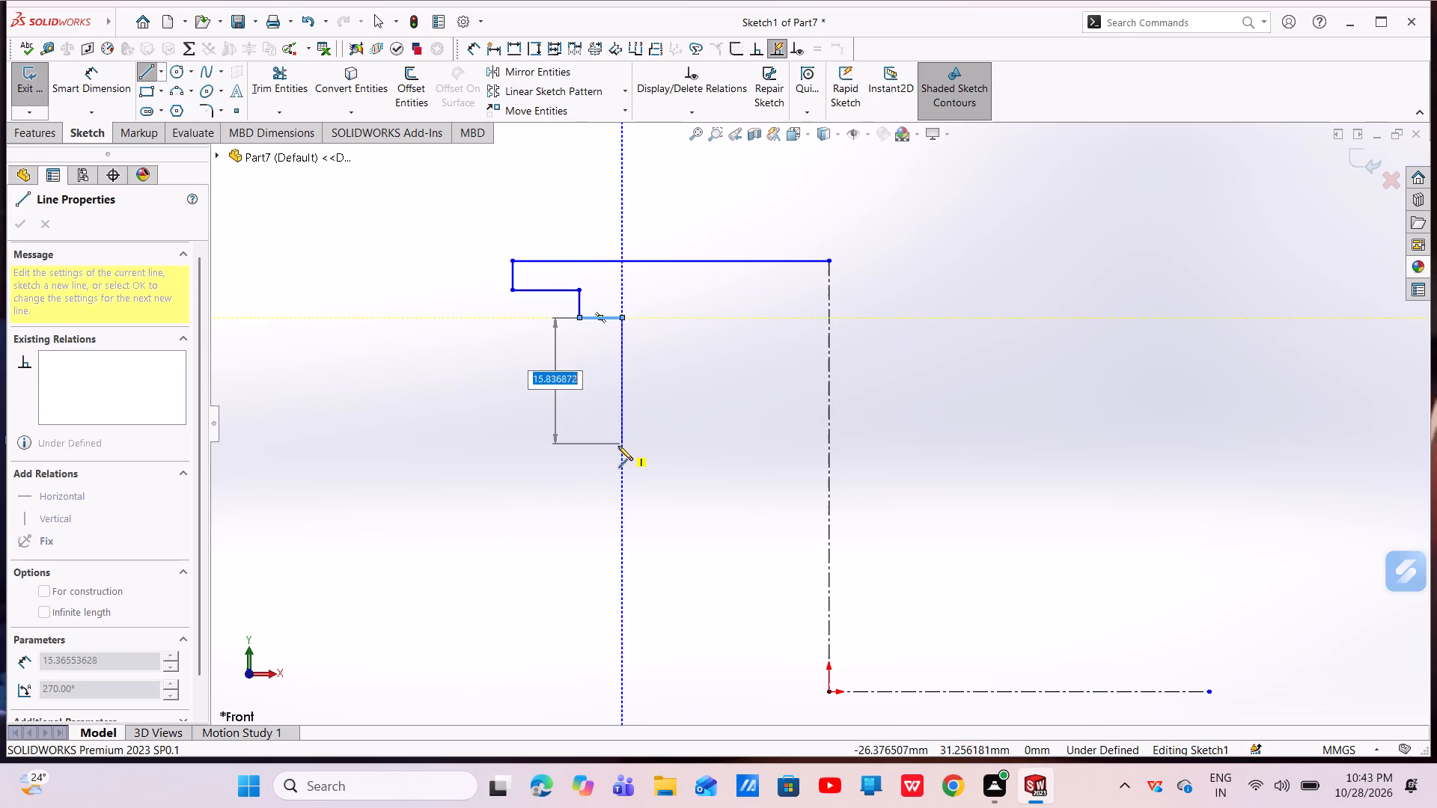
click(624, 420)
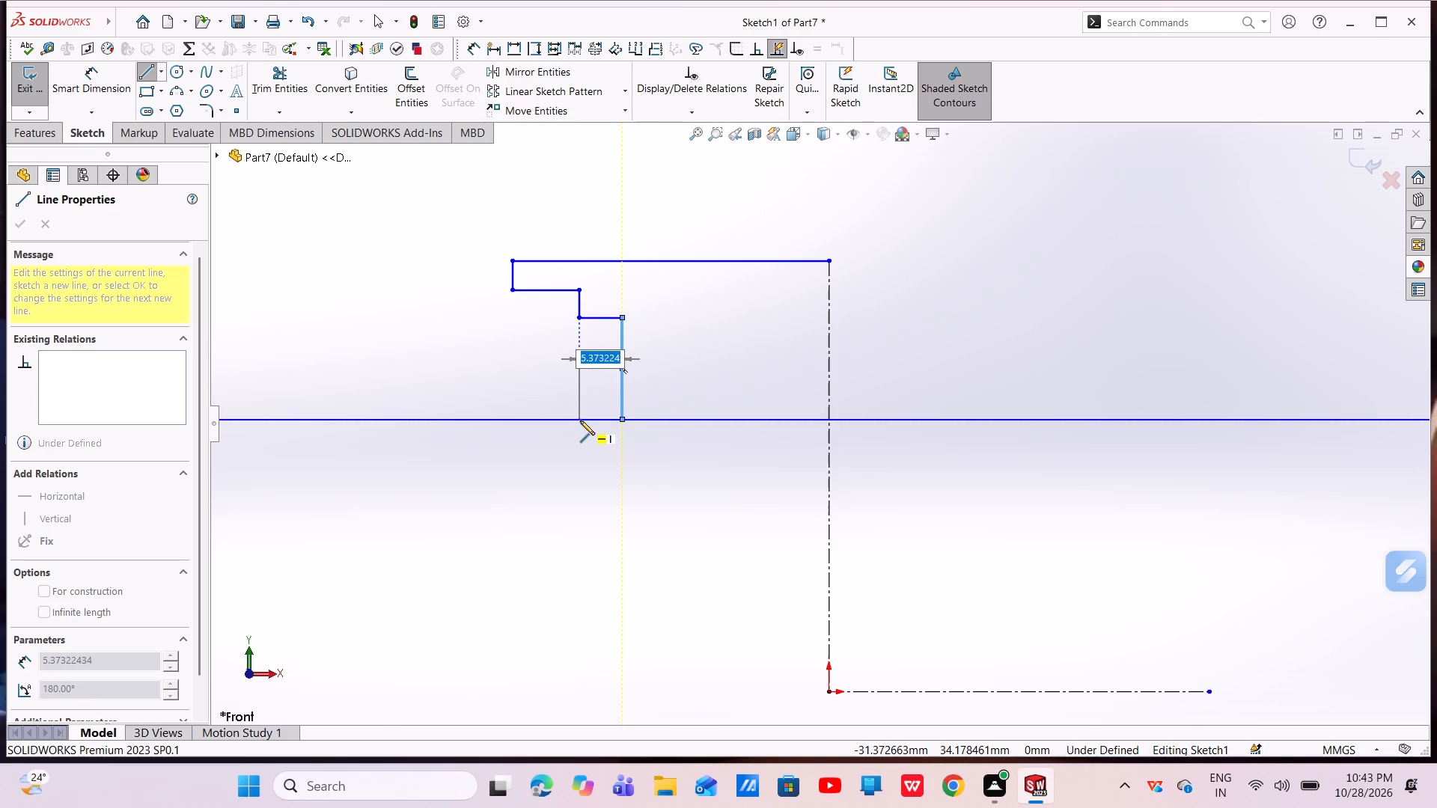
click(579, 419)
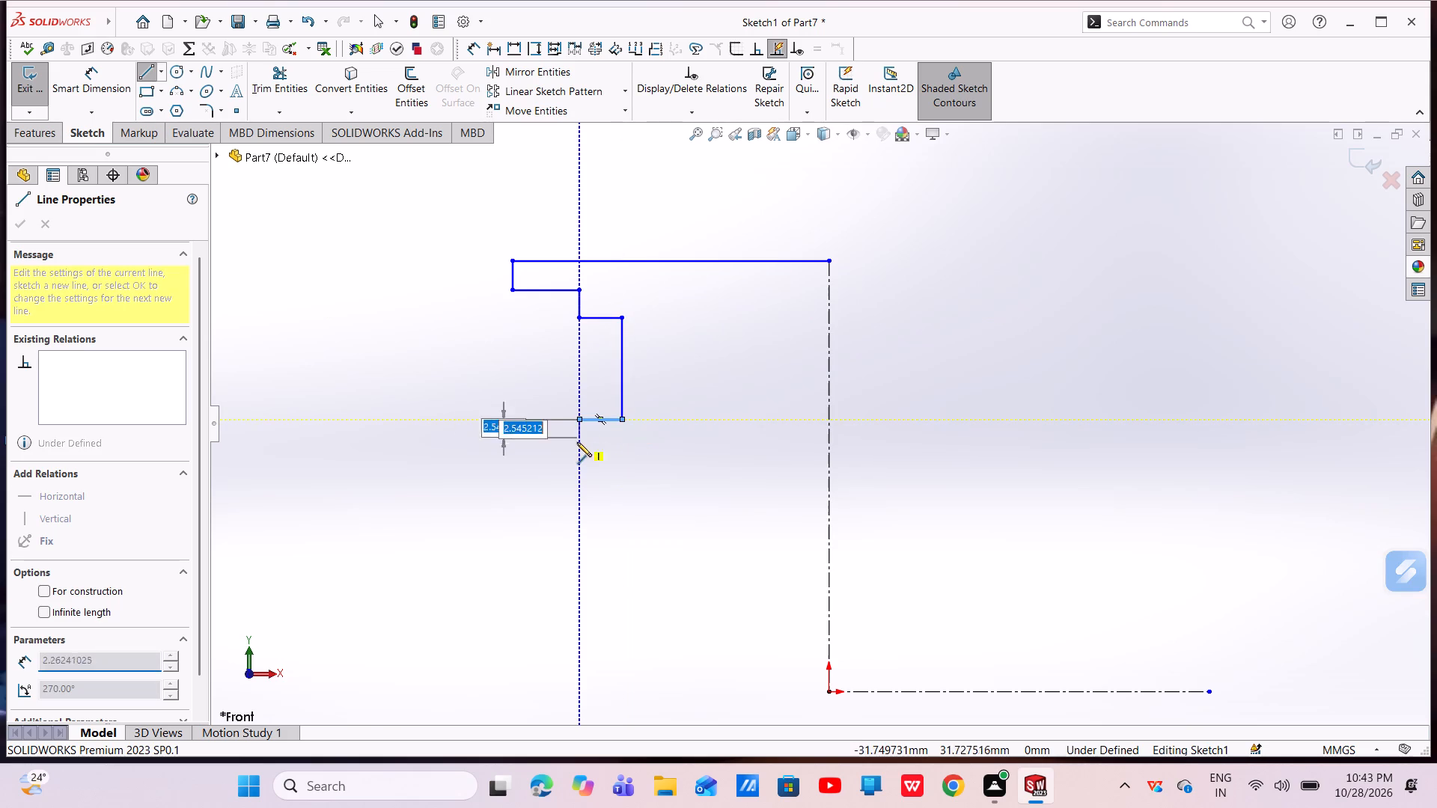
click(577, 452)
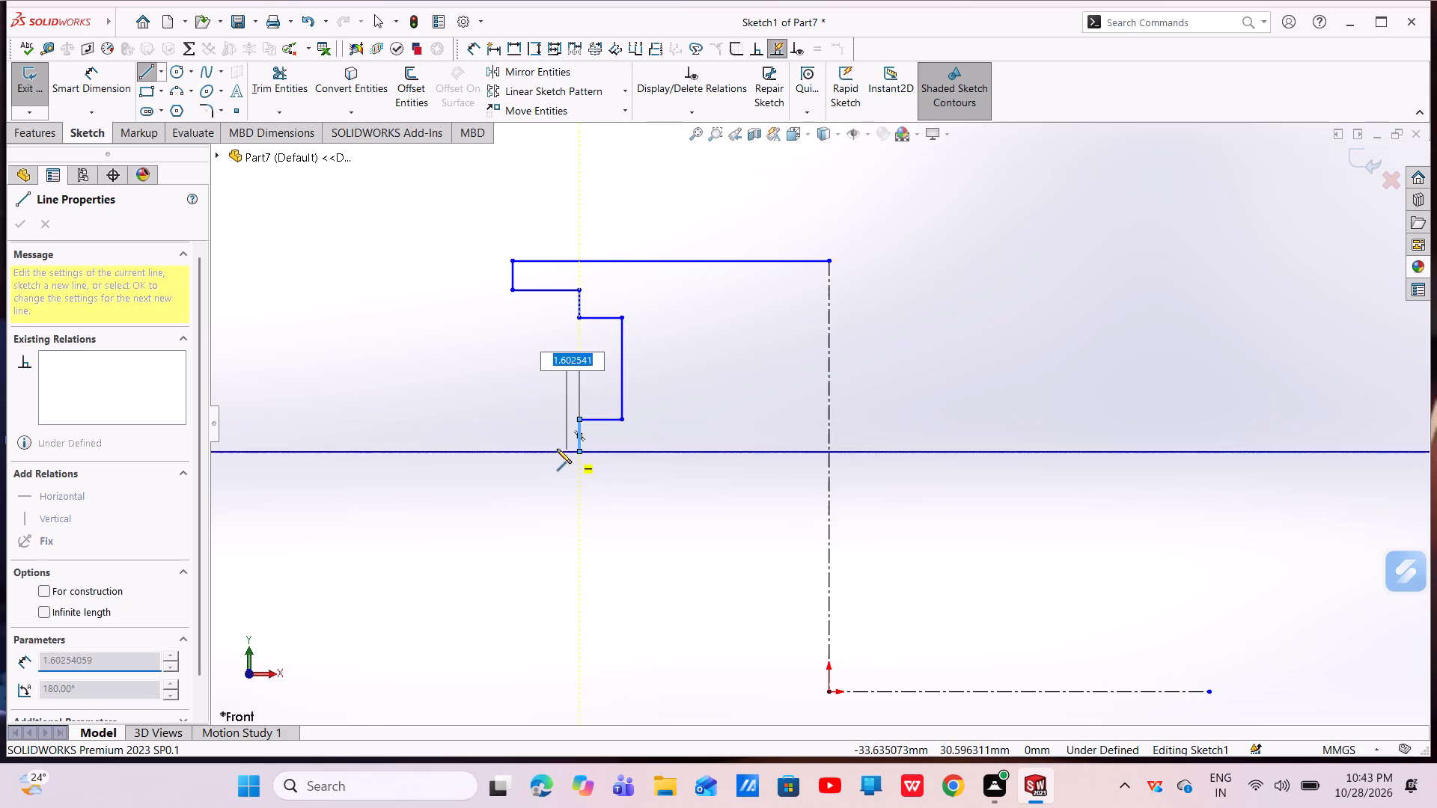
click(510, 455)
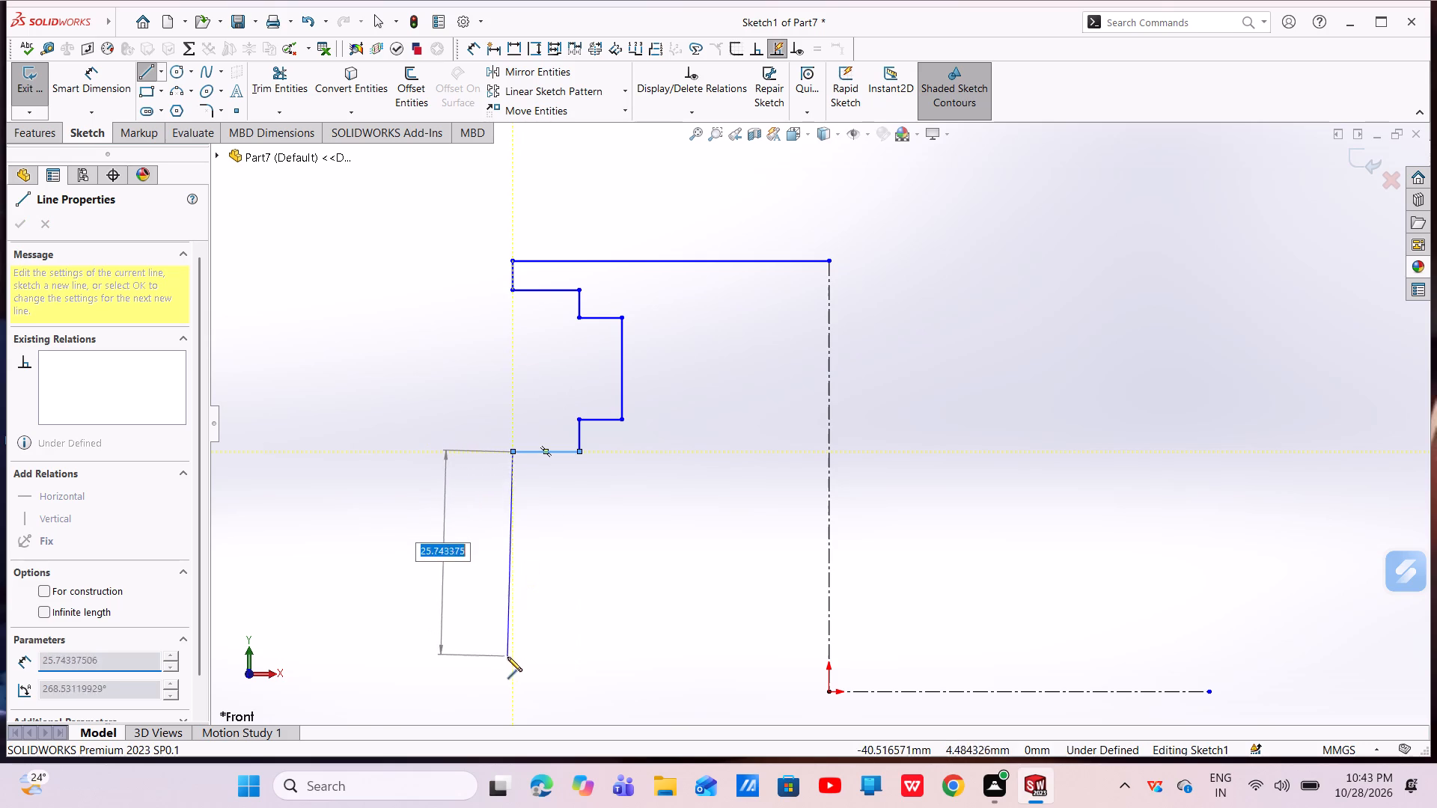
Continue the profile with an outer vertical line to the origin's level and an about 83 mm base line along the horizontal centerline.
click(510, 693)
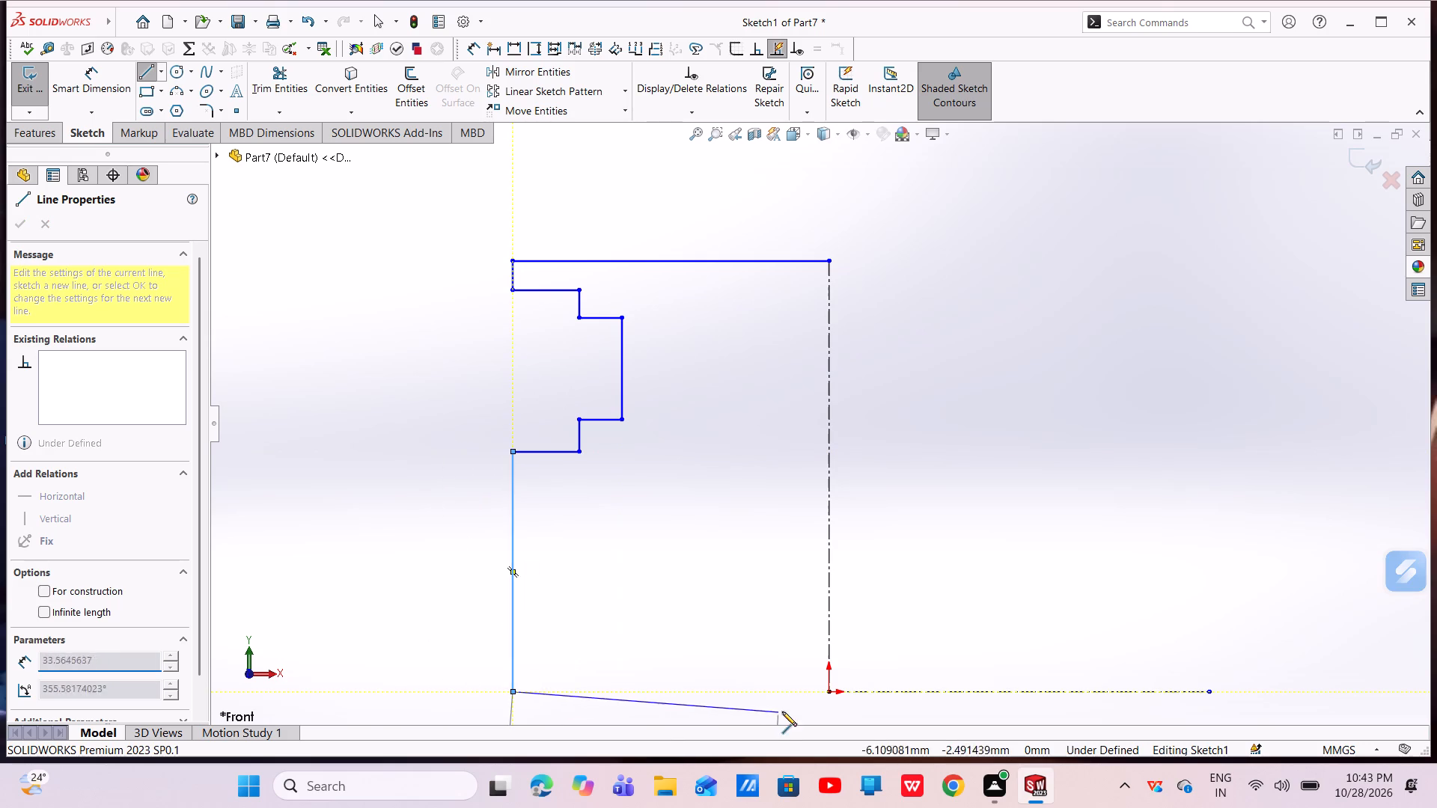
click(1171, 691)
right_click(1171, 690)
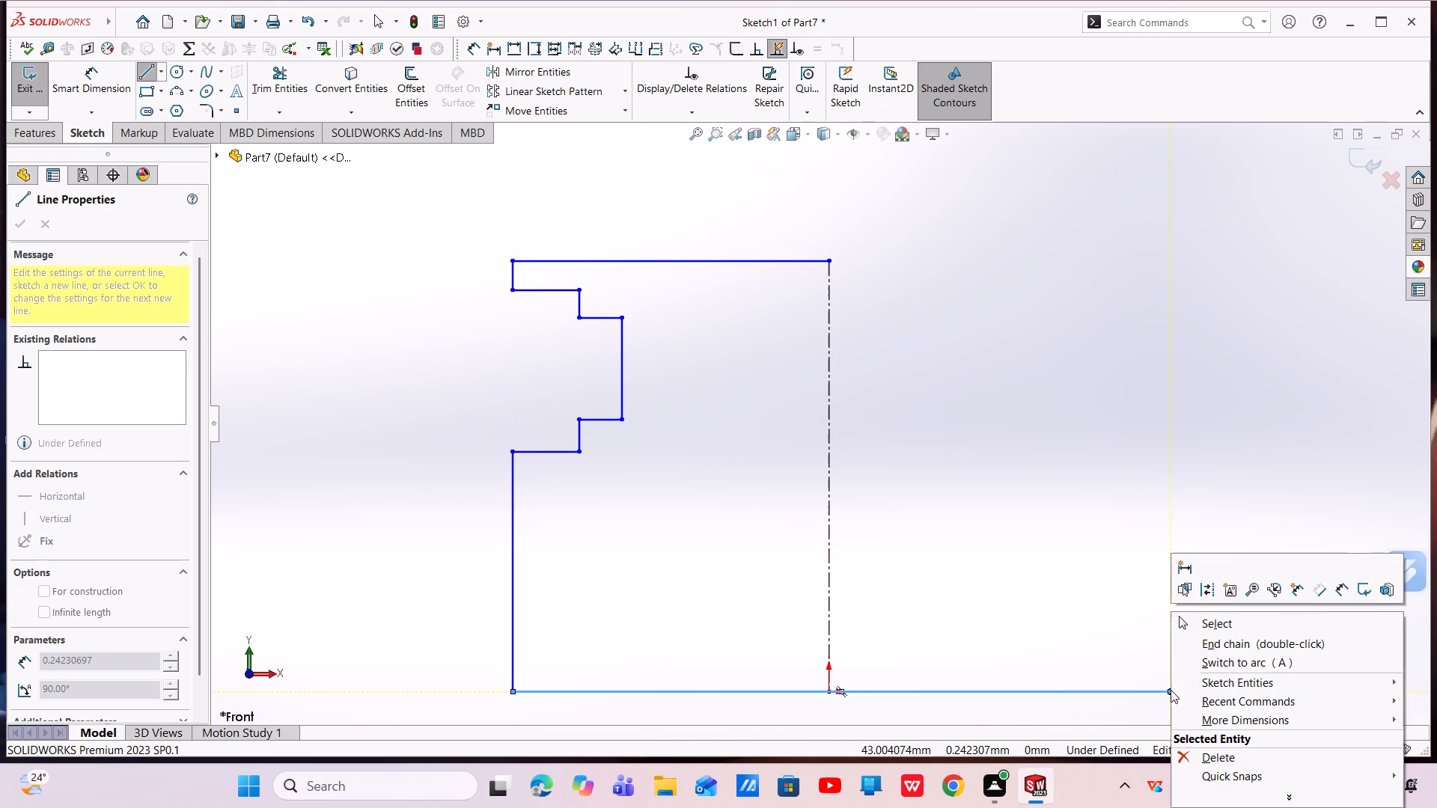
click(1215, 623)
scroll(919, 613, up, 3)
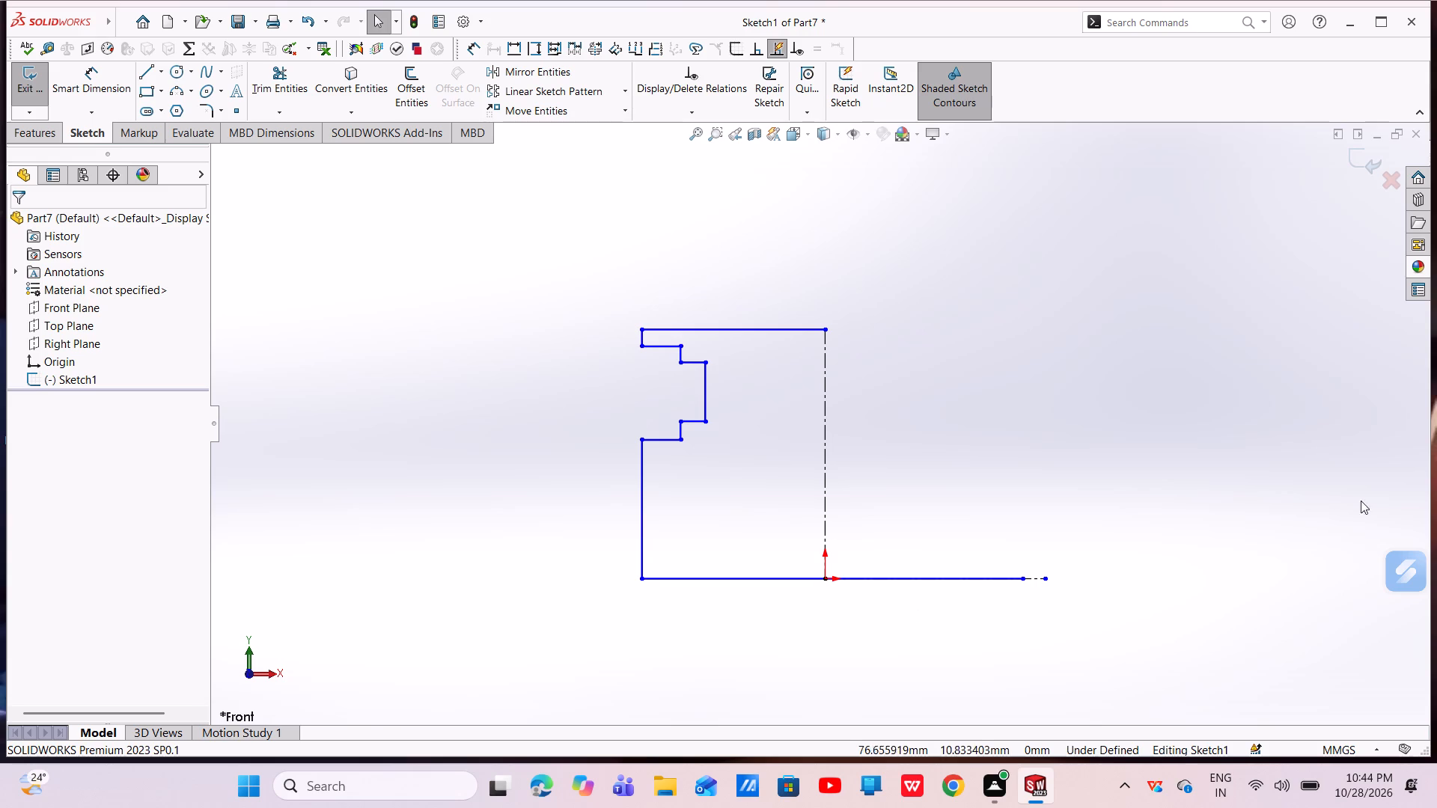
key(Escape)
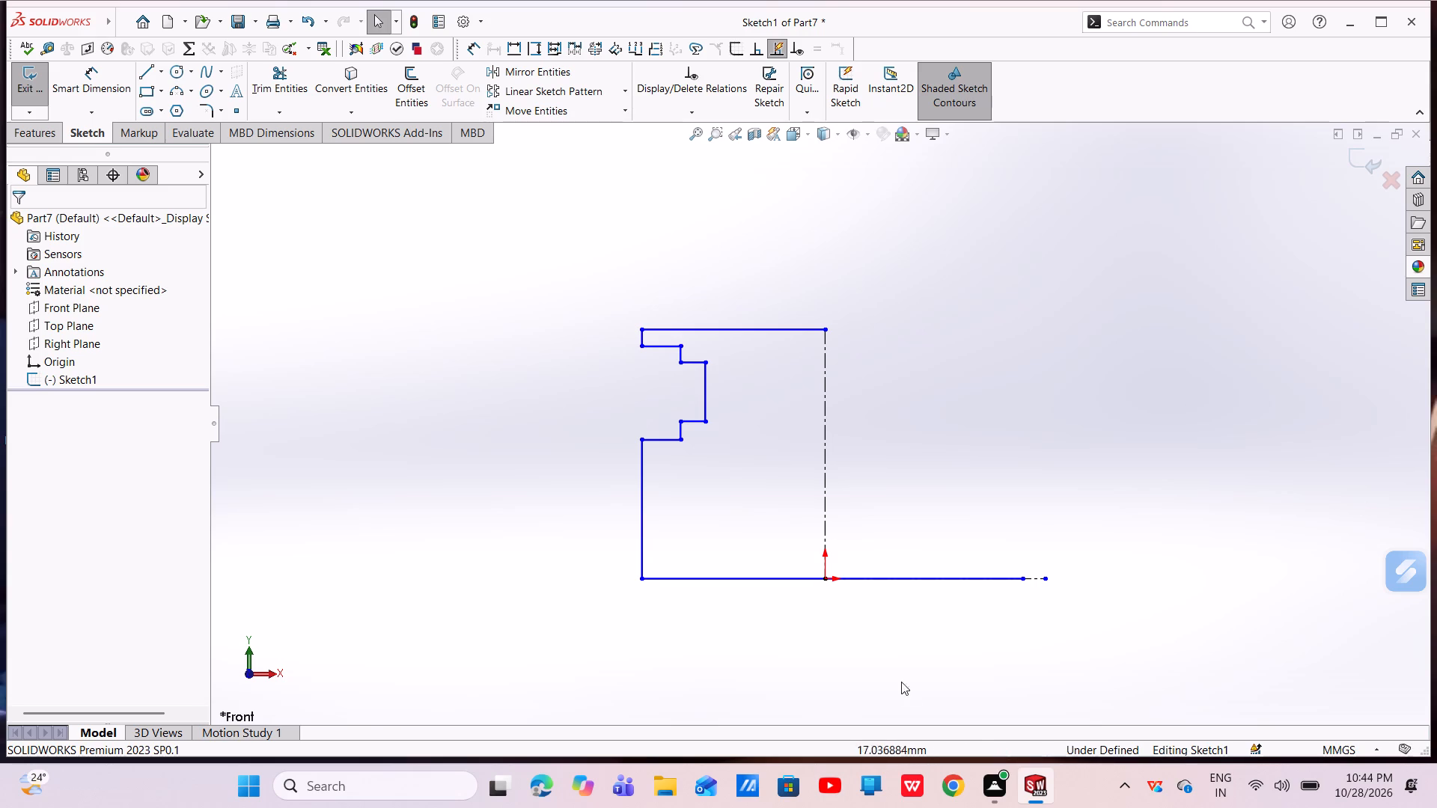
Add a coincident relation between the origin point and the profile's base line.
click(828, 580)
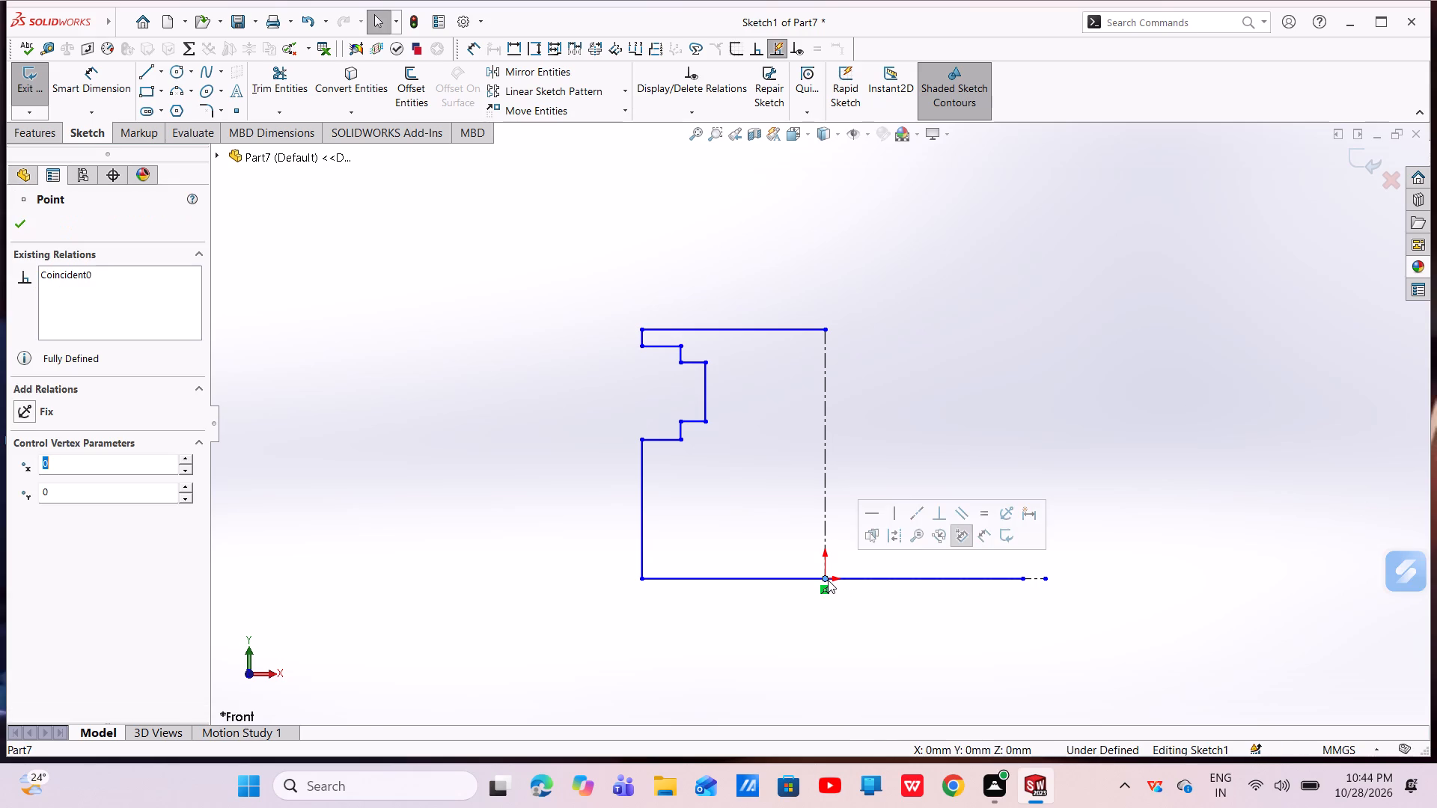
ctrl+click(919, 579)
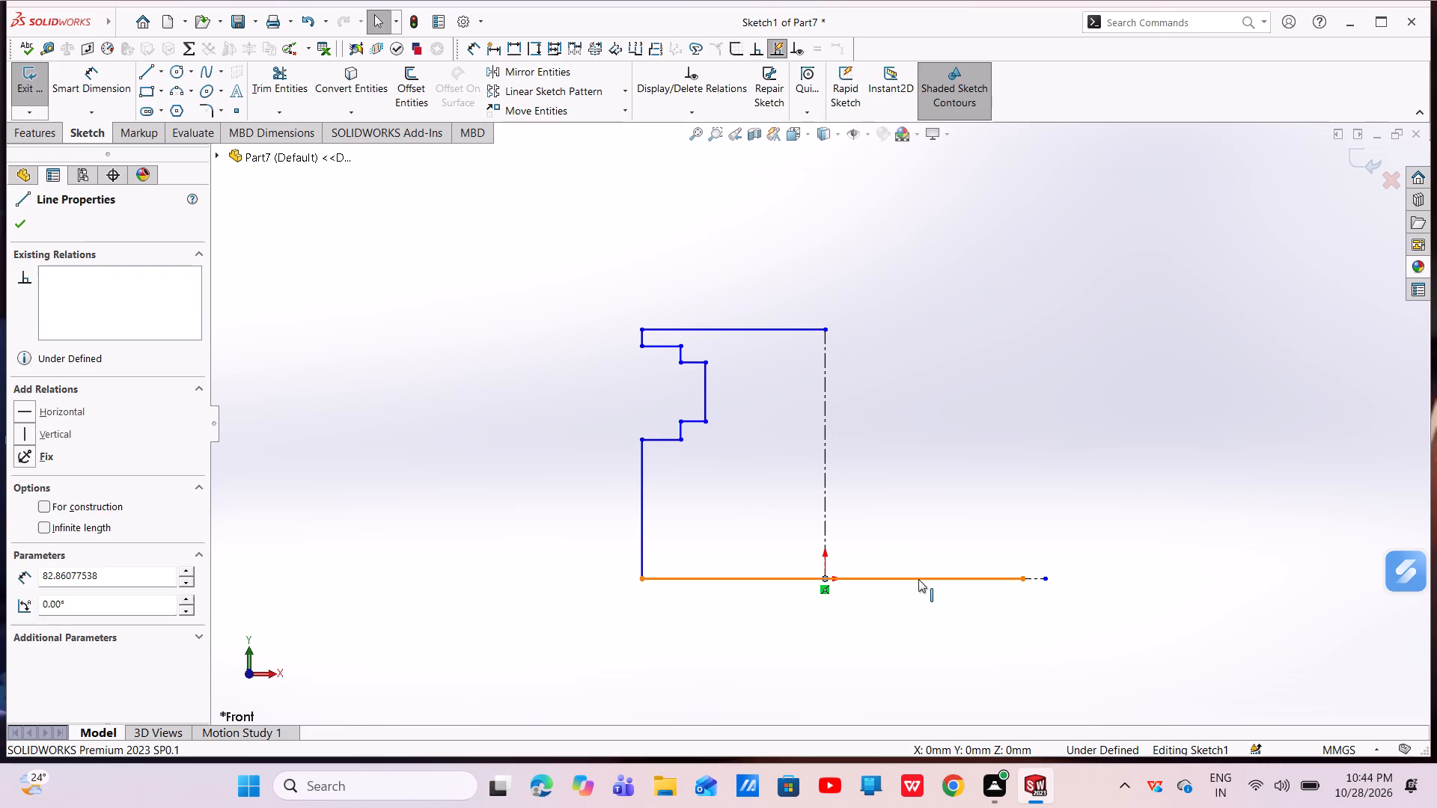
click(981, 518)
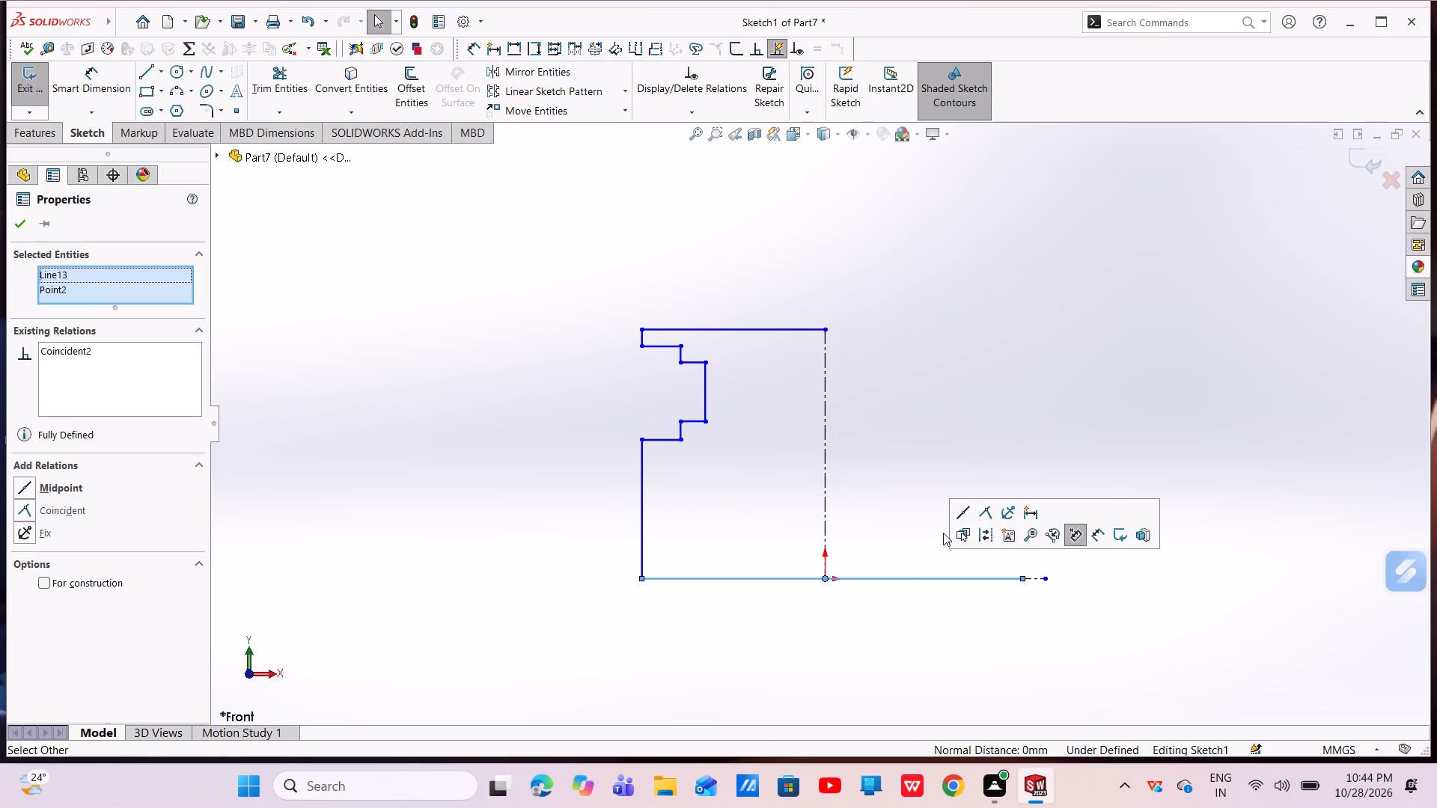
key(Escape)
key(Escape)
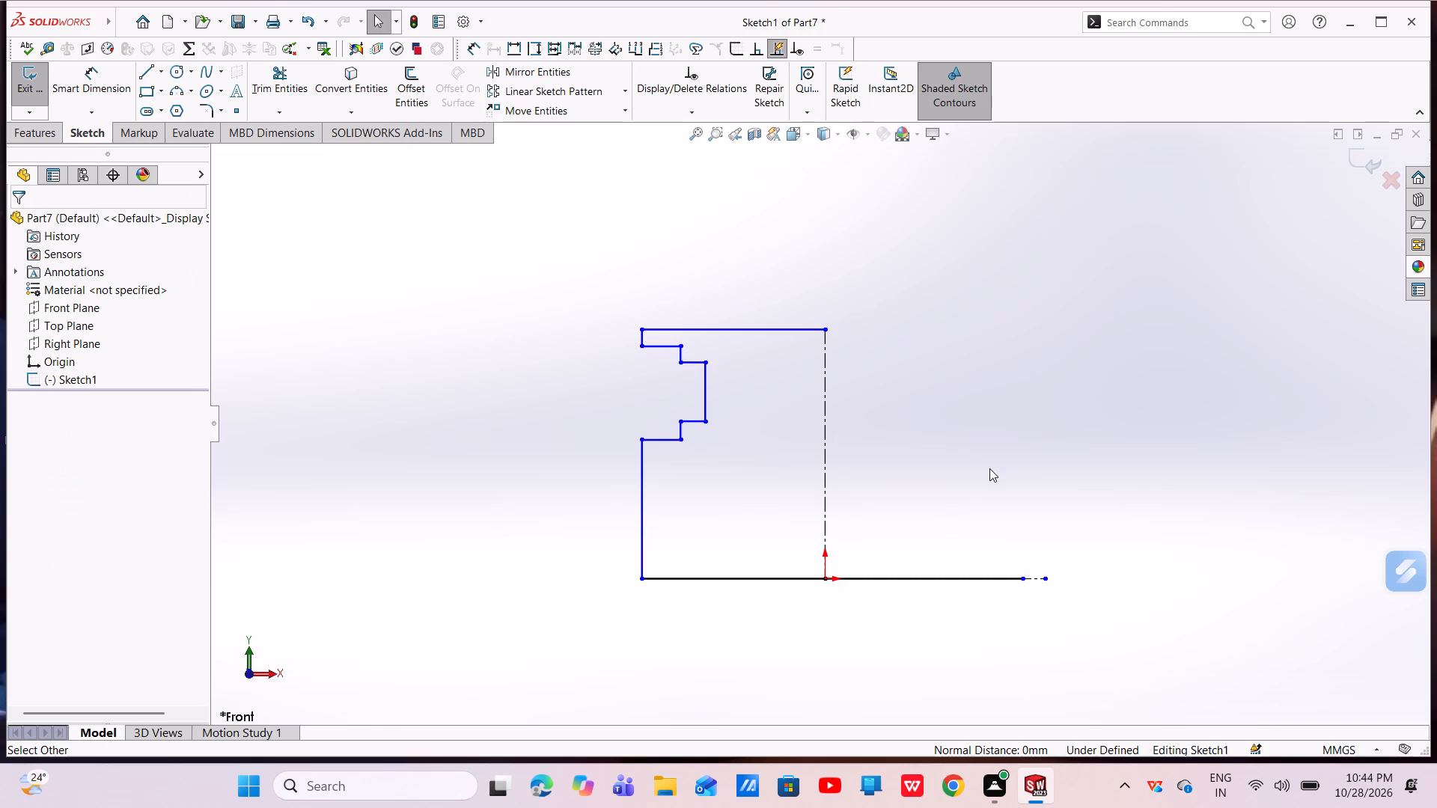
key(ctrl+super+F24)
Dimension the vertical distance between the profile's top line and base line as 9.38 mm.
click(112, 100)
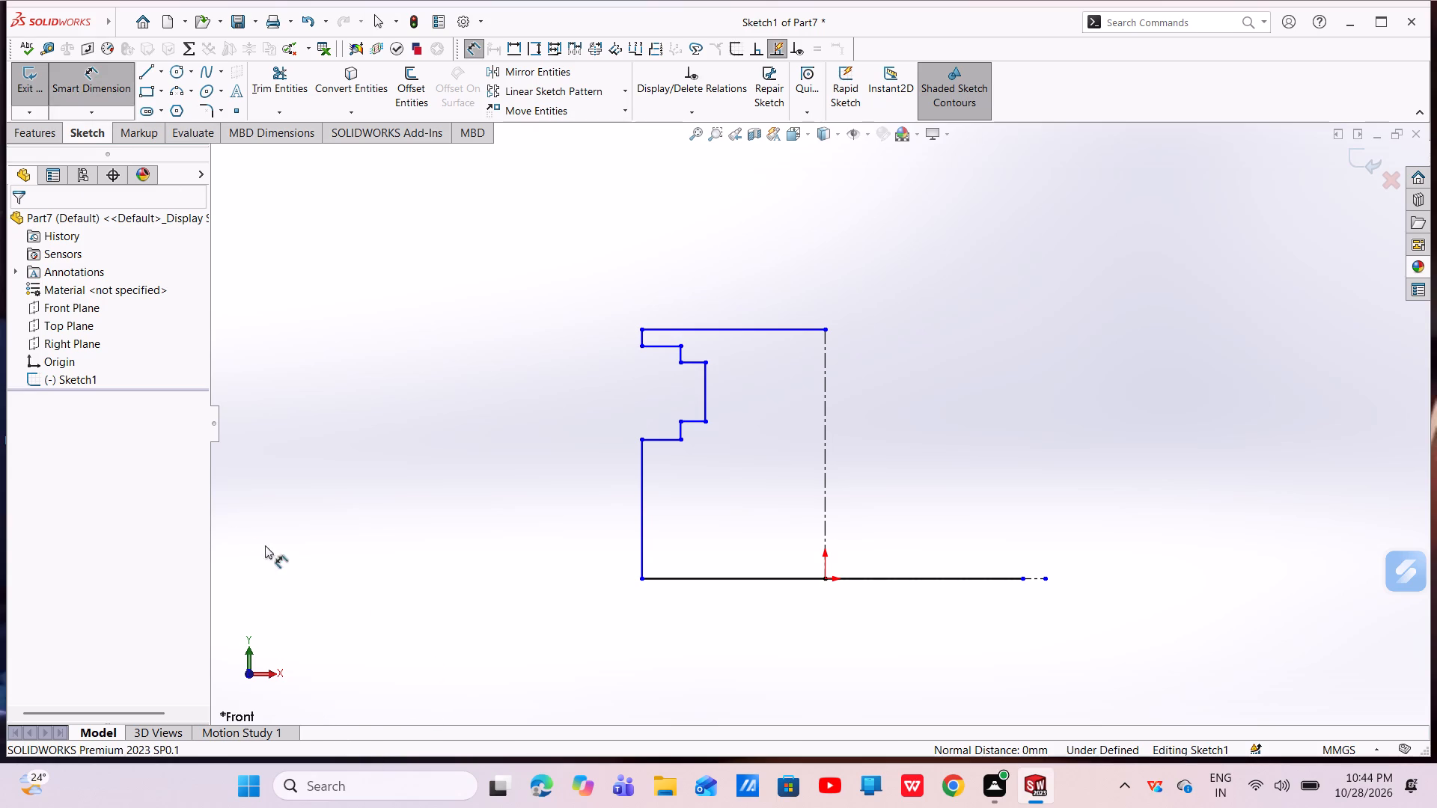
click(780, 328)
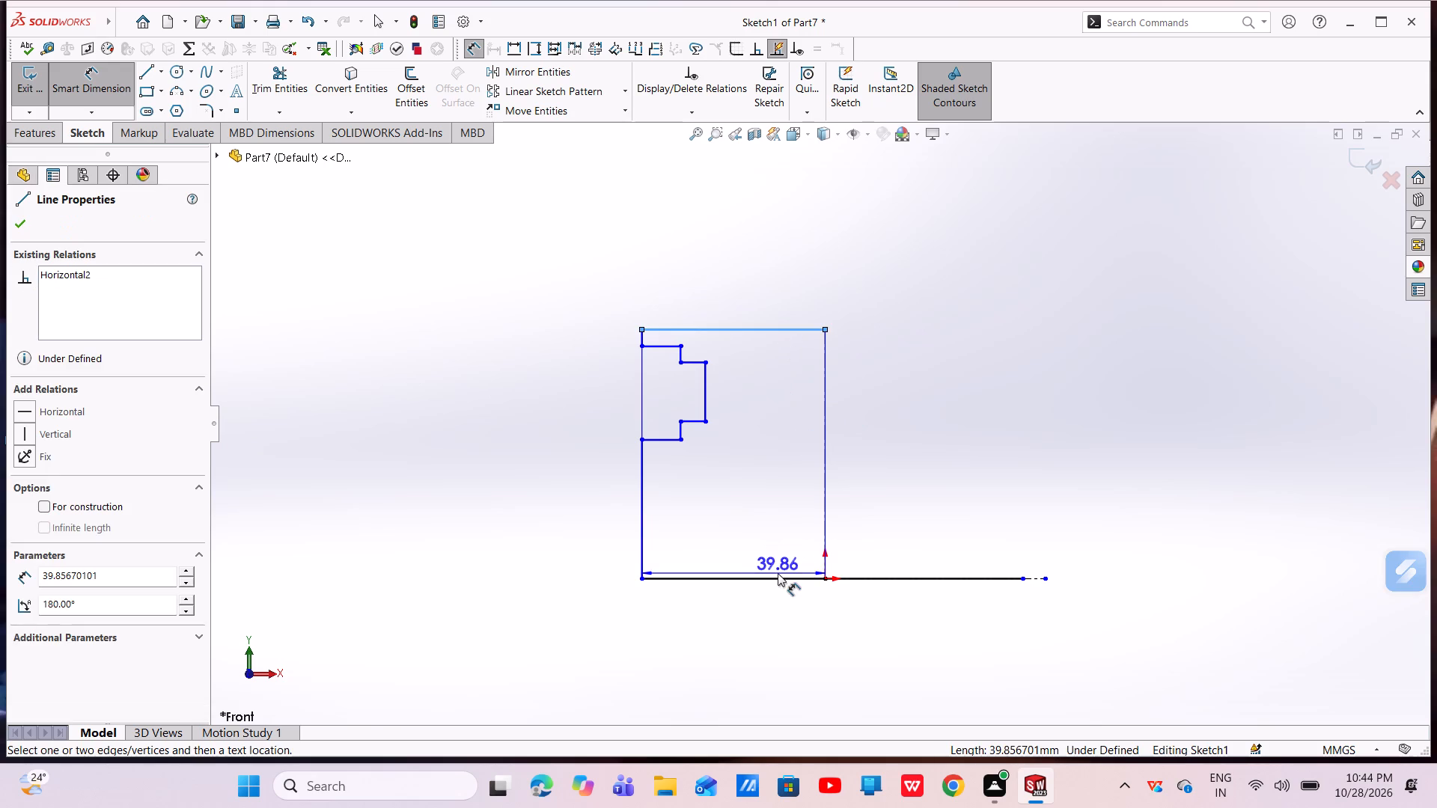
click(775, 578)
click(557, 457)
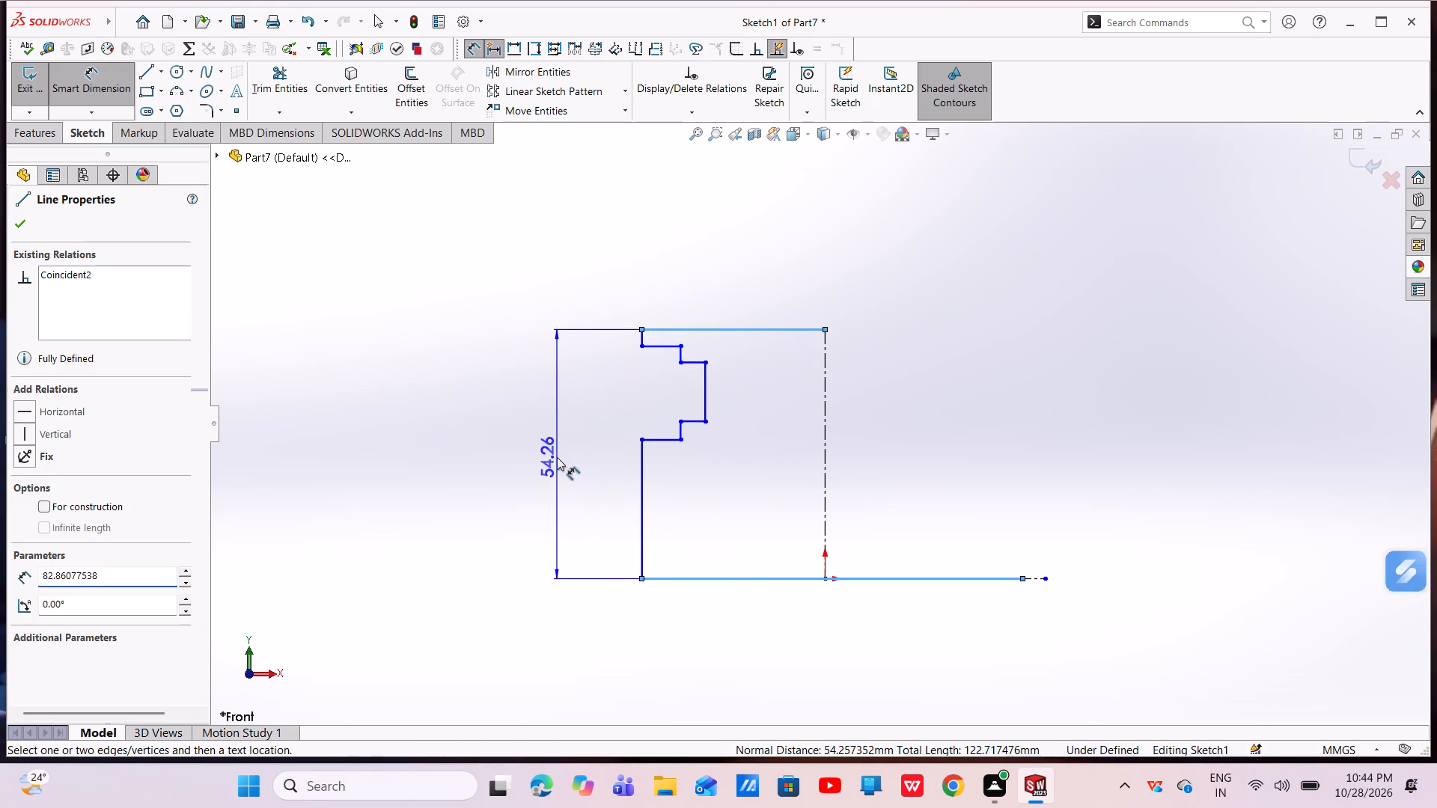
key(BackSpace)
text(9.38)
key(Return)
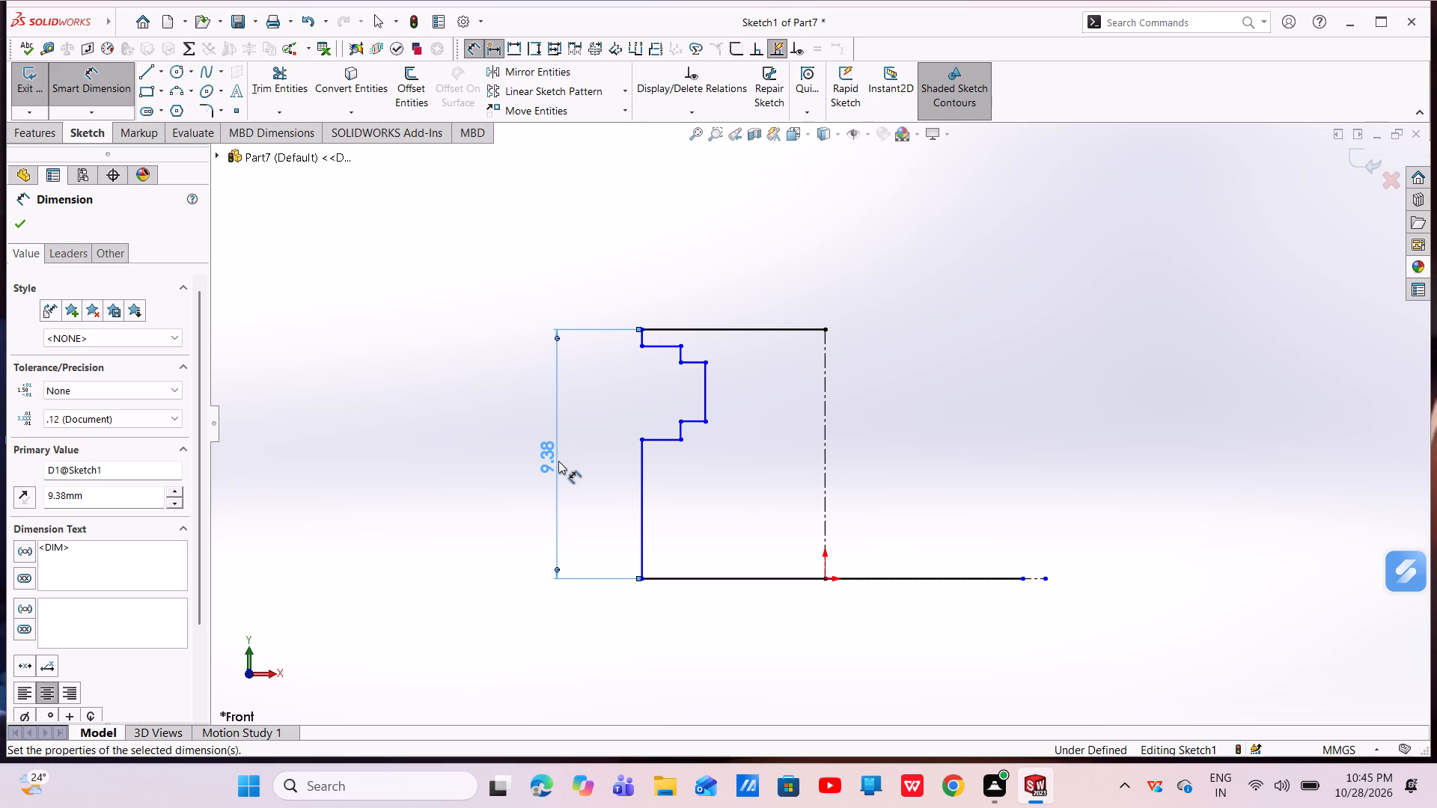
Dimension the height of the notch's outer upper horizontal line above the base line as 8.5 mm.
click(650, 346)
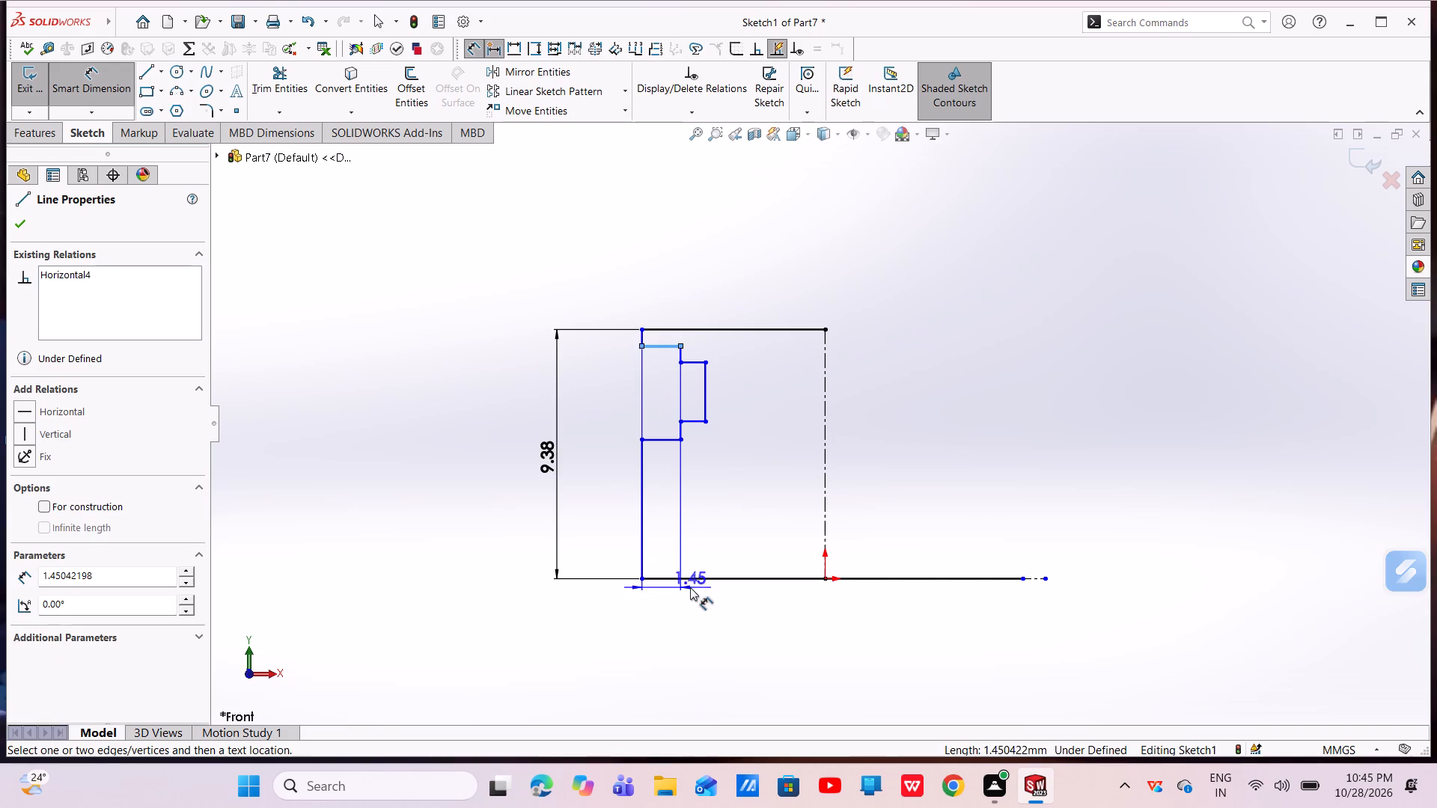
click(700, 578)
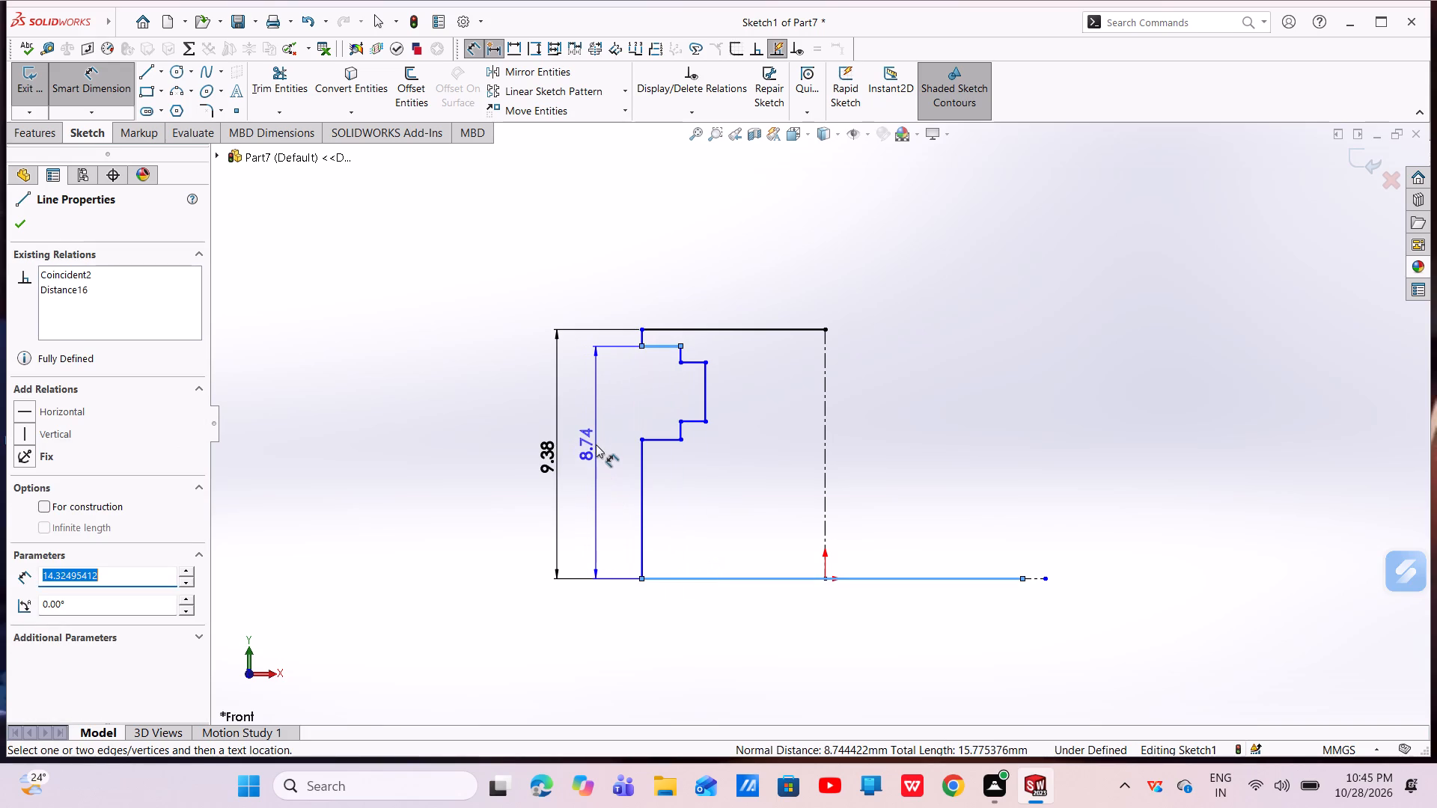
click(592, 444)
key(BackSpace)
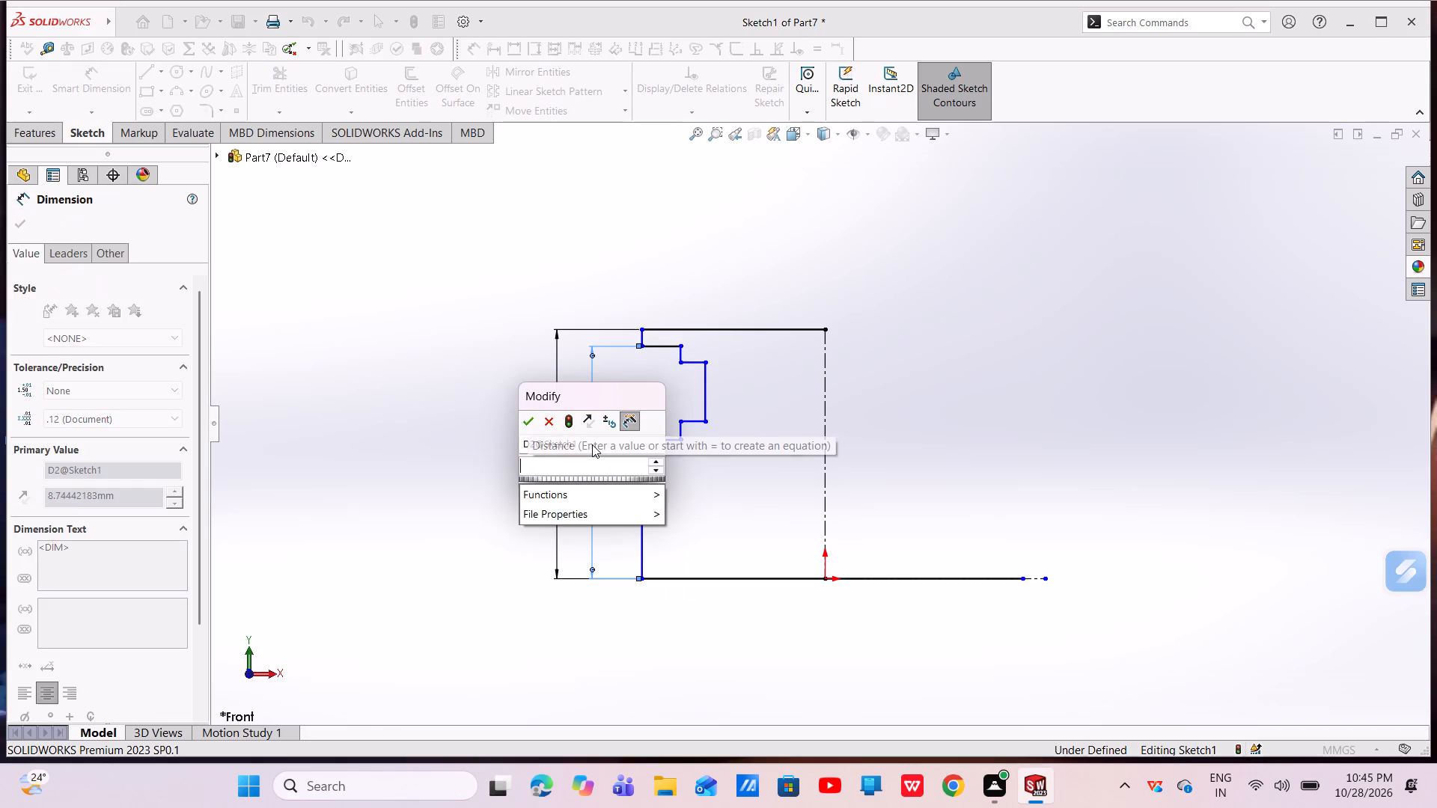
text(8.5)
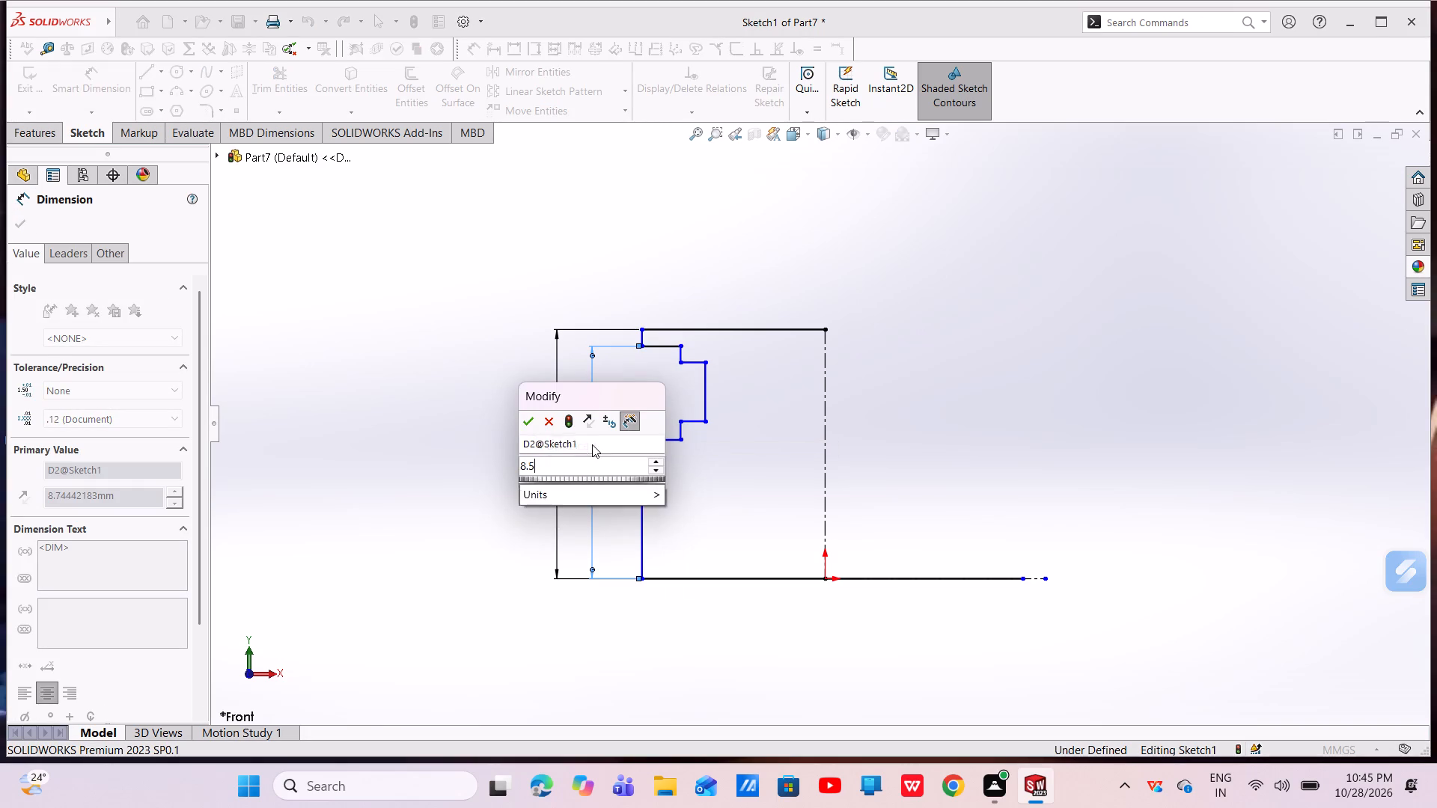
key(Return)
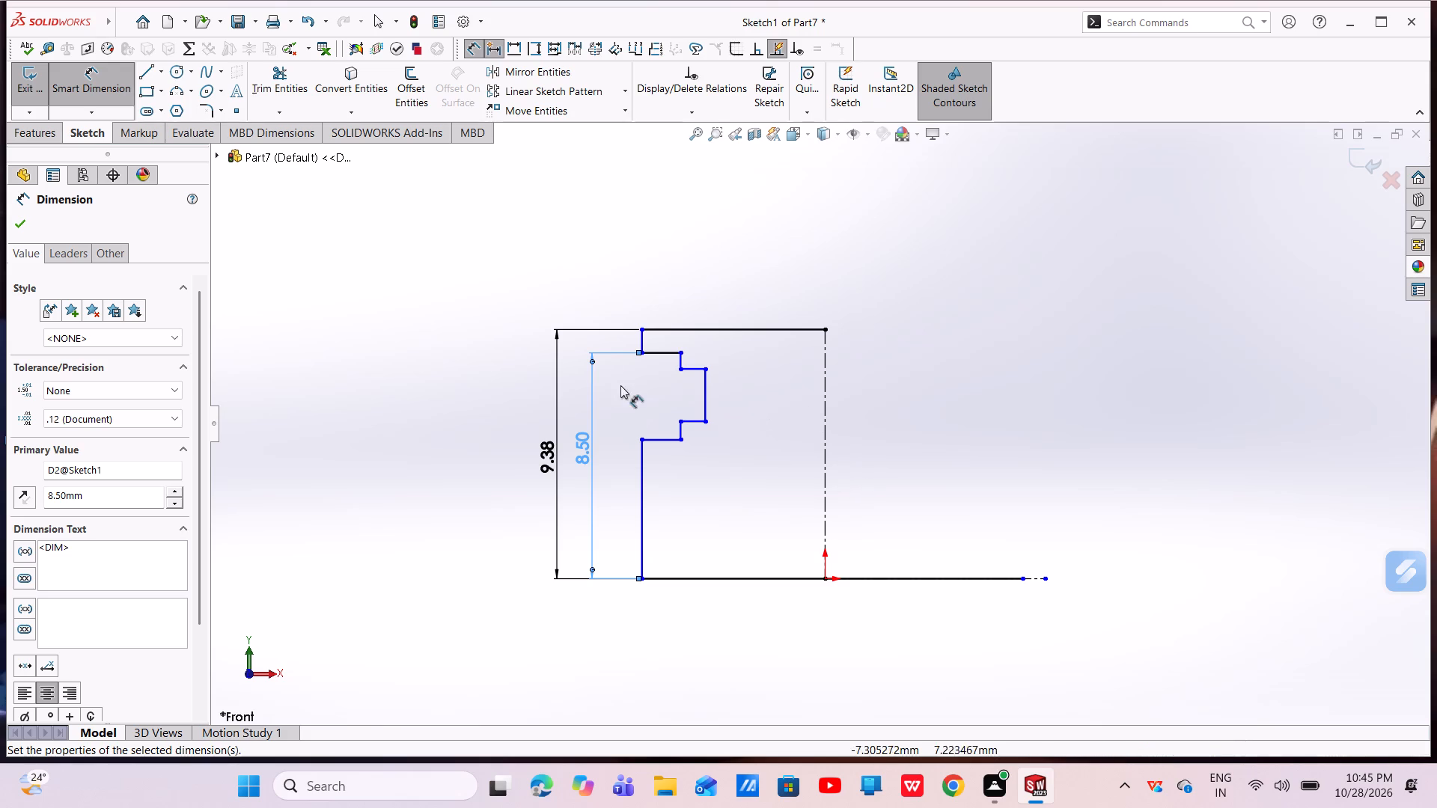
Dimension the height of the notch's inner upper horizontal line above the base line as 8.13 mm.
click(692, 367)
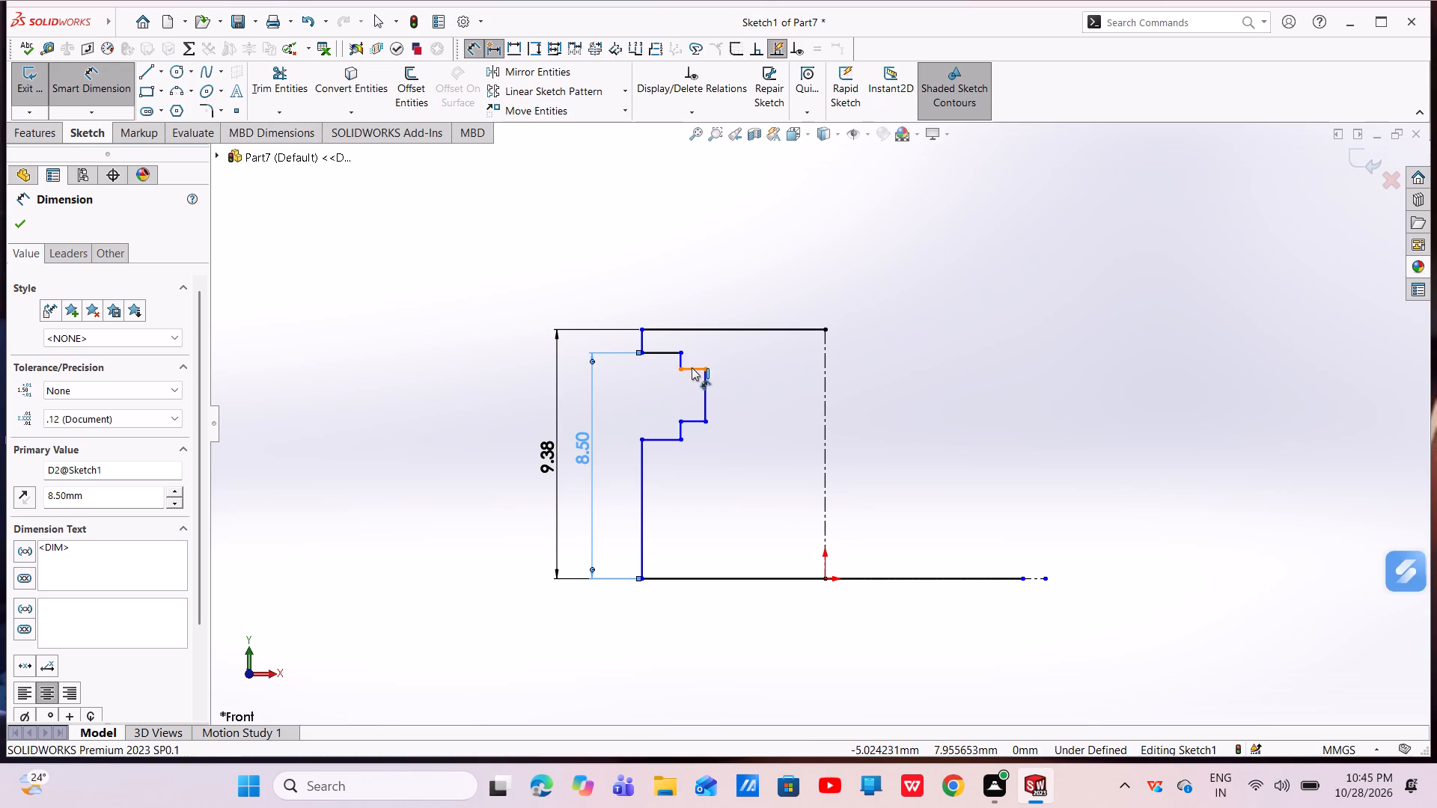
click(684, 578)
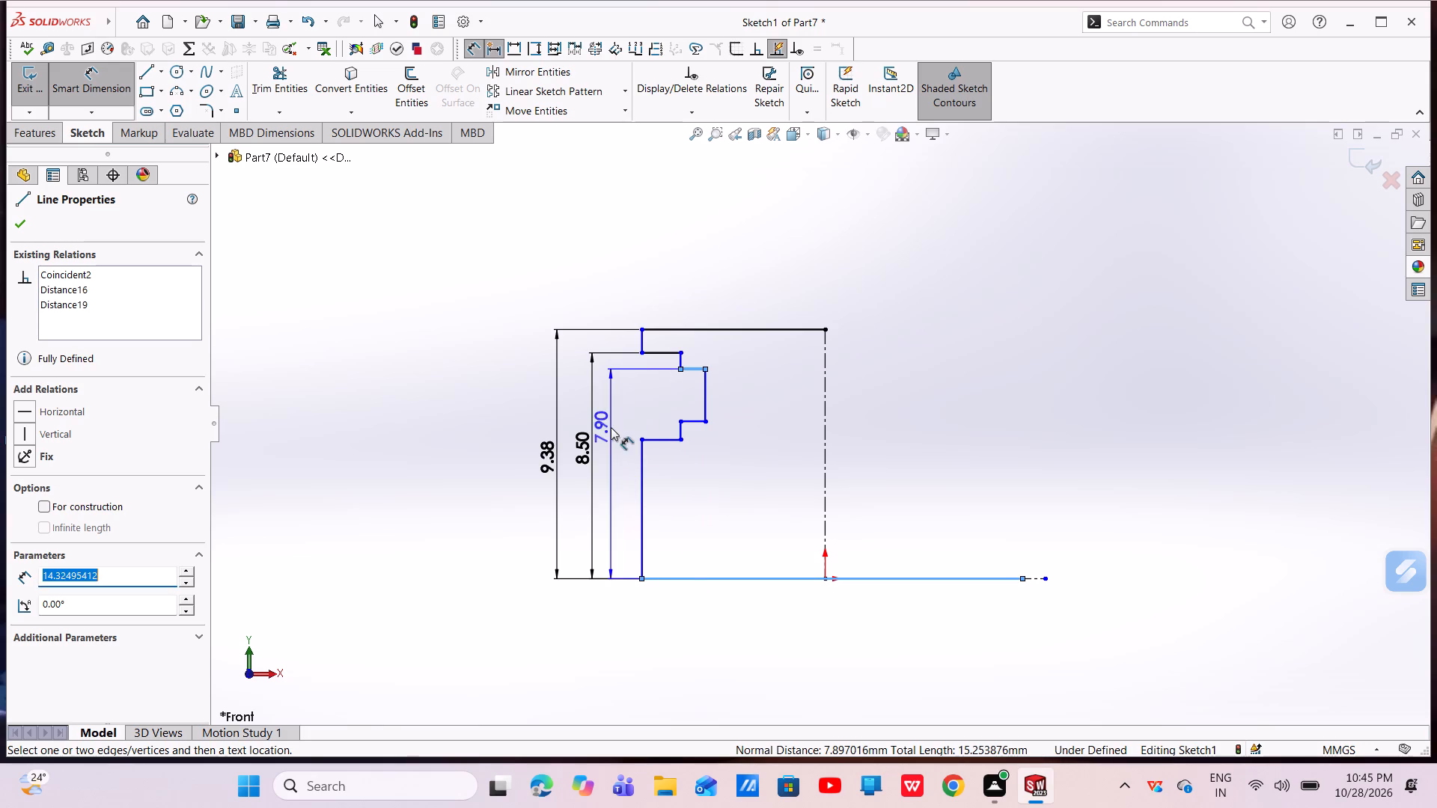
click(612, 441)
key(BackSpace)
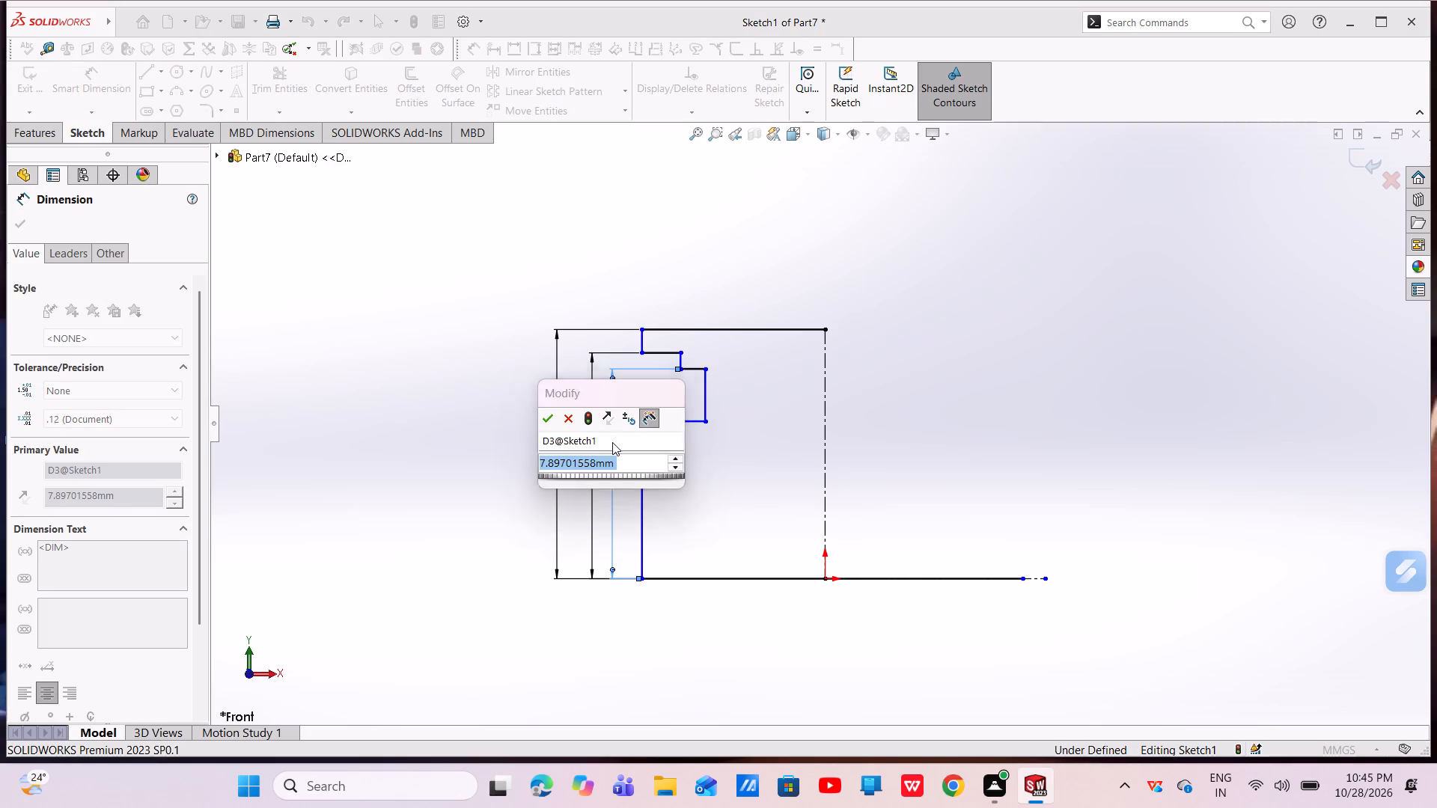
text(8.13)
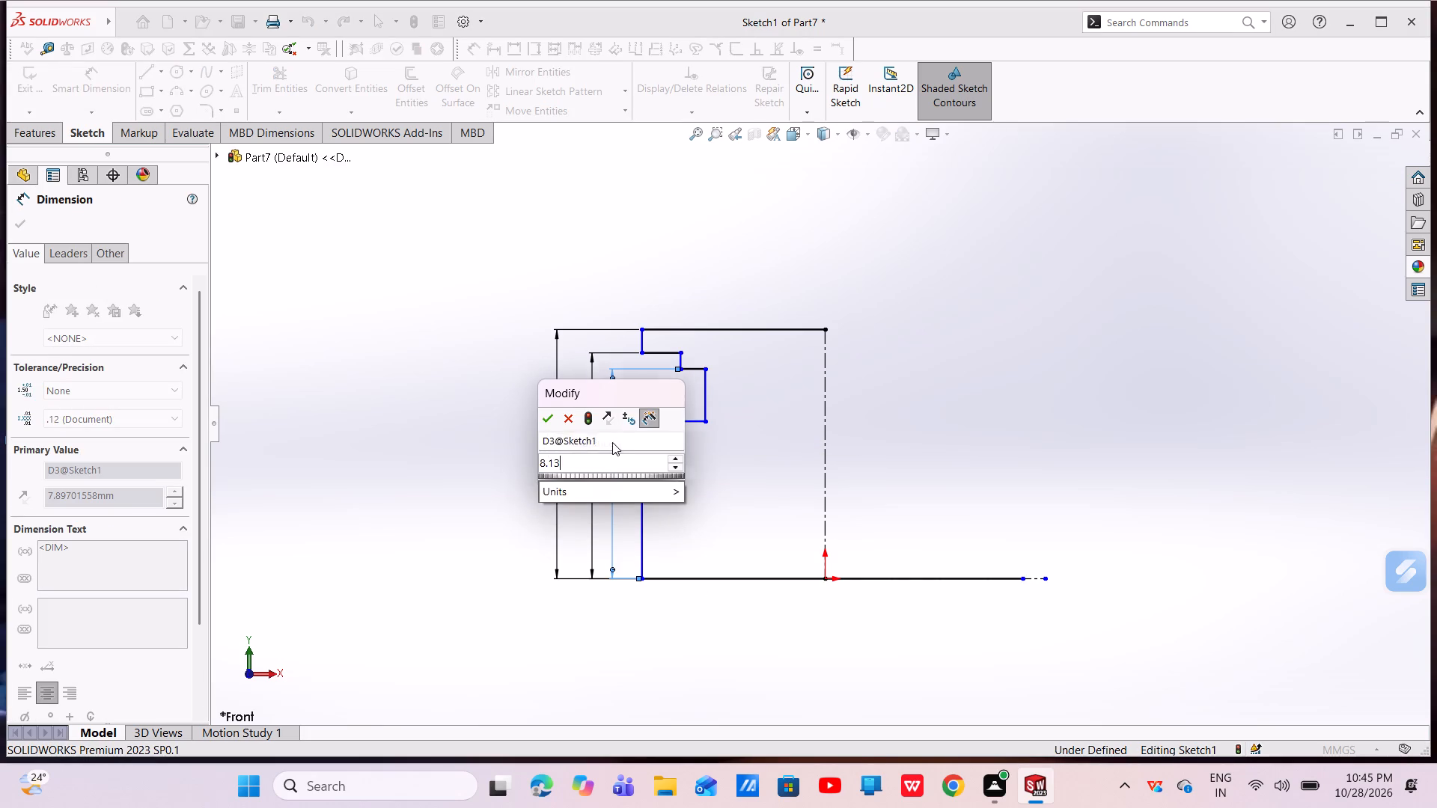
key(Return)
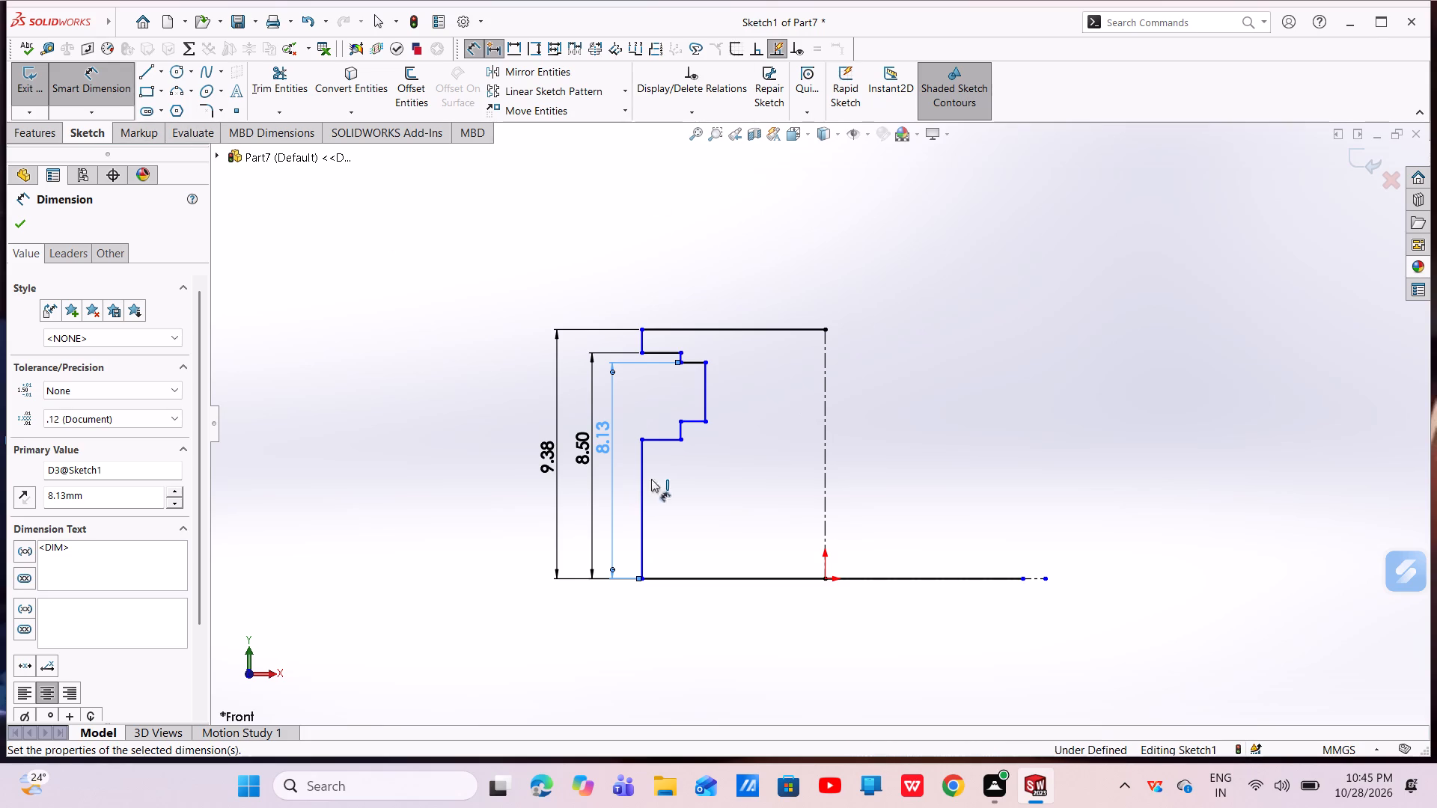
Dimension the height of the notch's inner lower horizontal line above the base line as 4.5 mm.
click(689, 423)
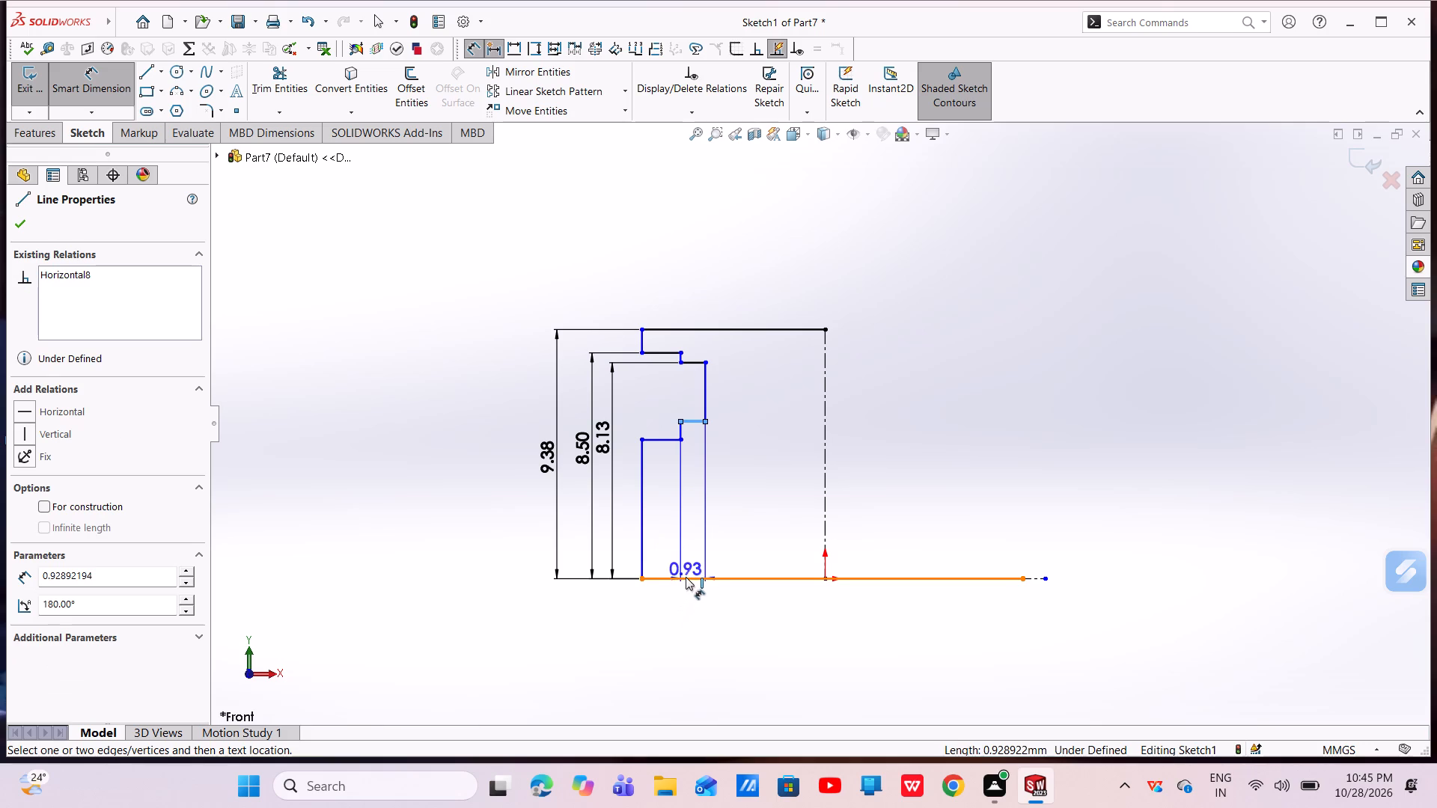
click(686, 577)
click(494, 500)
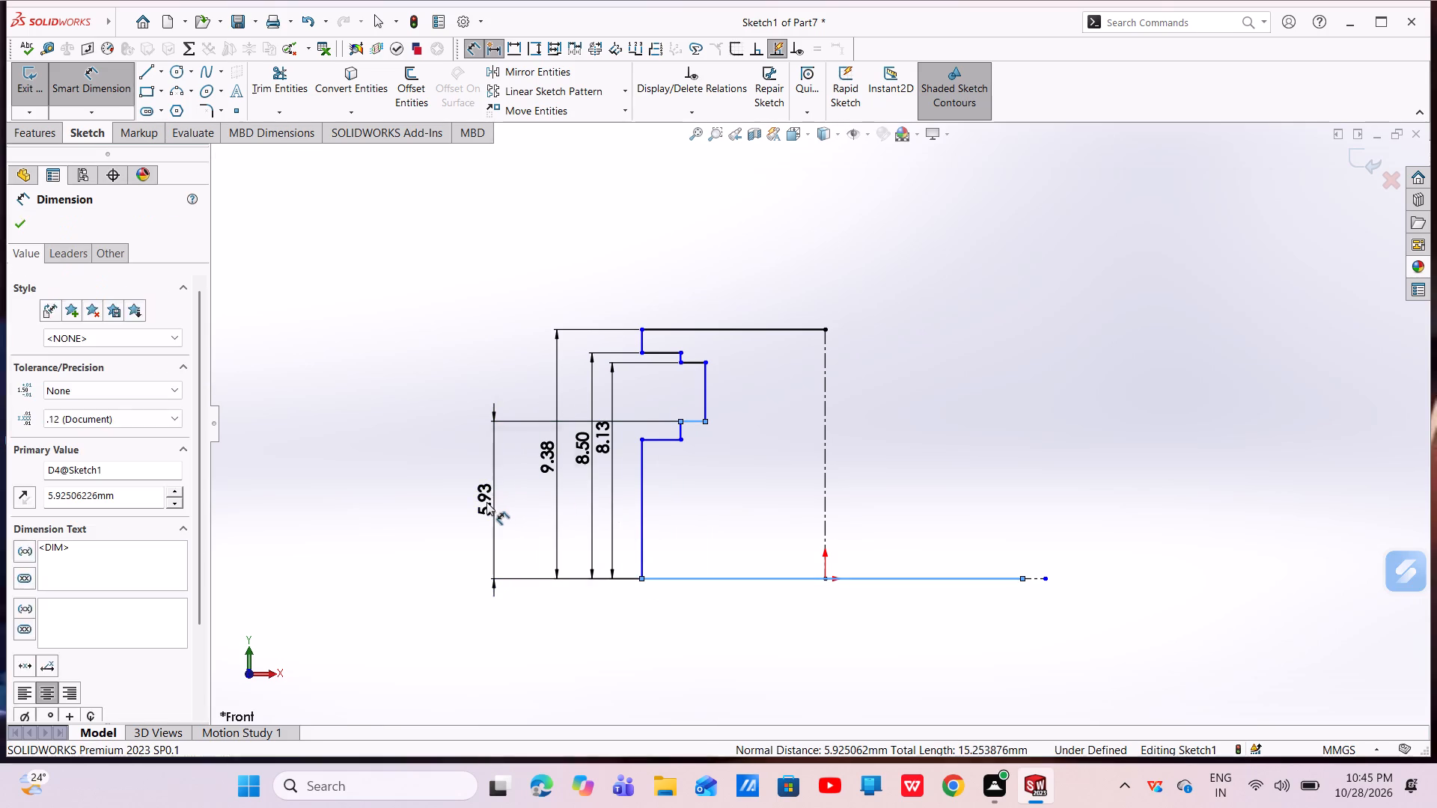
key(BackSpace)
text(4.5)
key(Return)
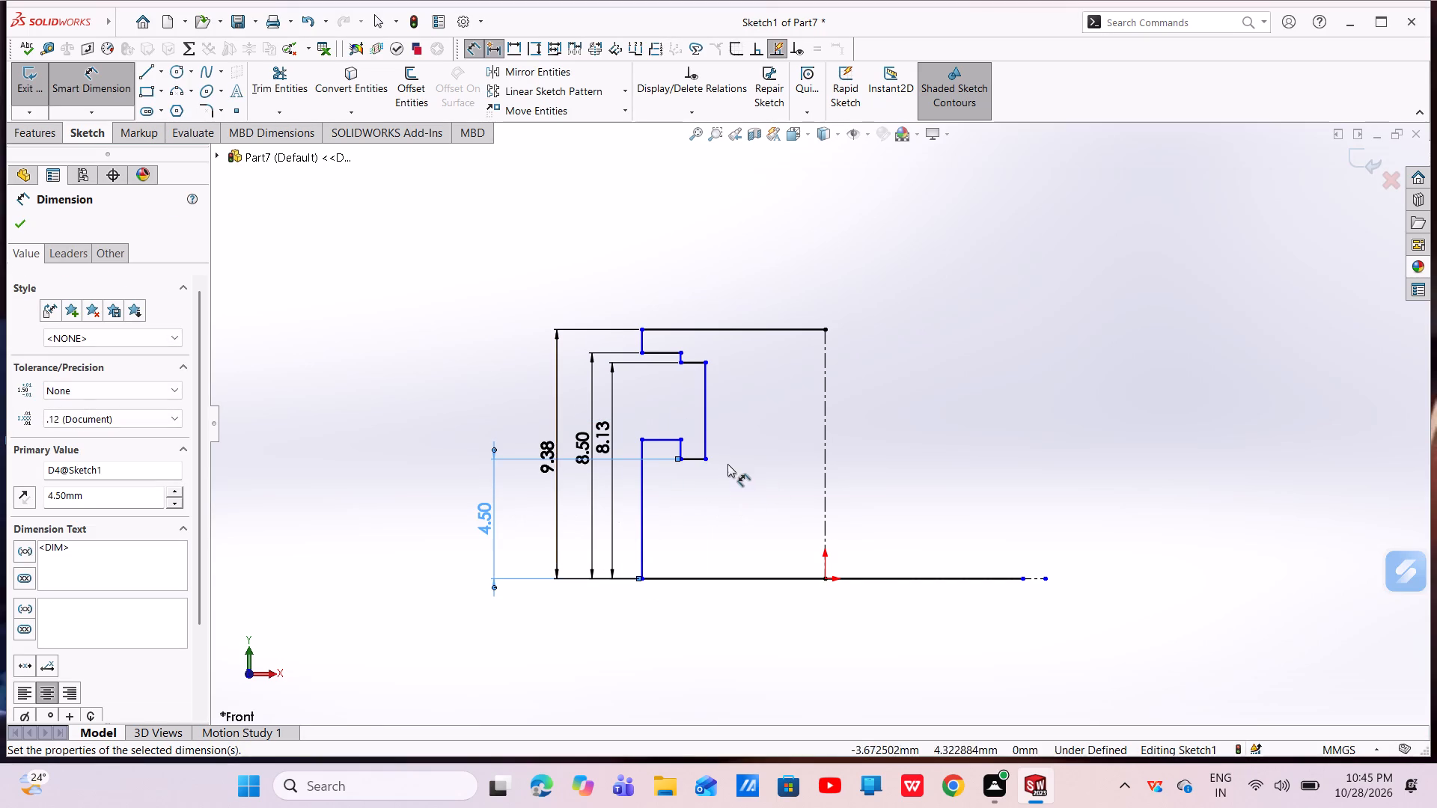
click(24, 224)
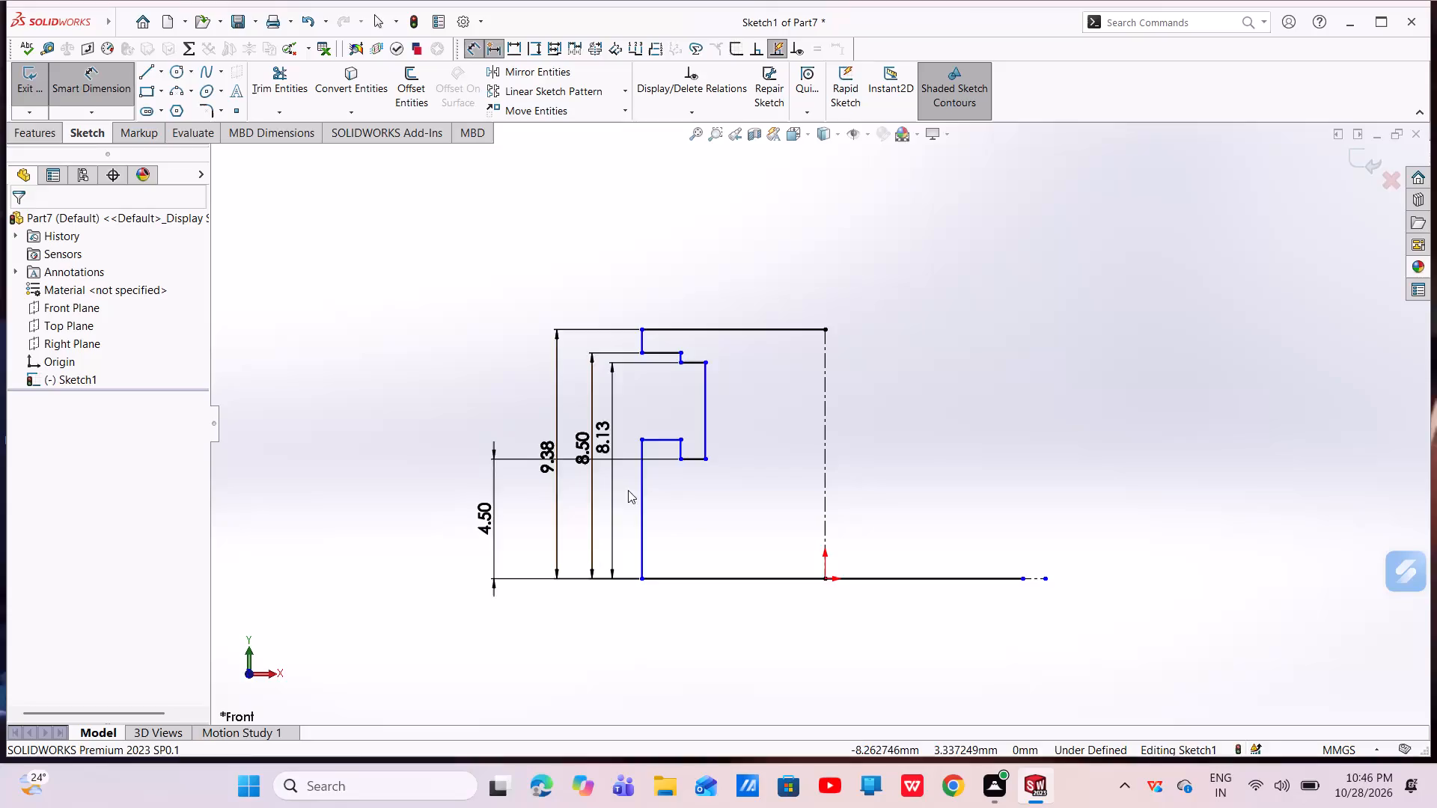
Move the notch's outer lower horizontal line below the inner lower one, about 3.7 mm above the base line.
scroll(640, 459, down, 5)
drag(764, 389, 773, 503)
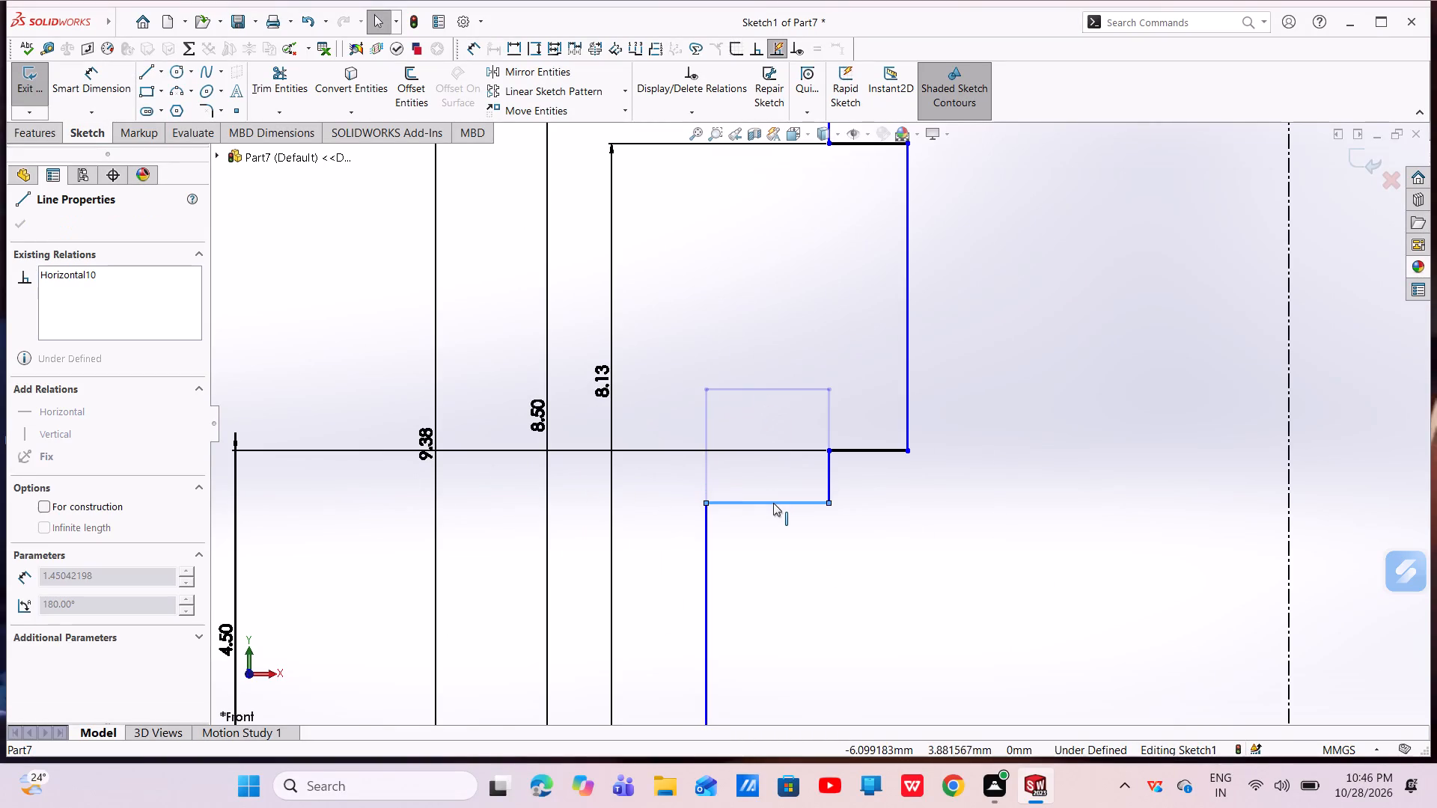
drag(773, 503, 778, 517)
scroll(897, 533, up, 7)
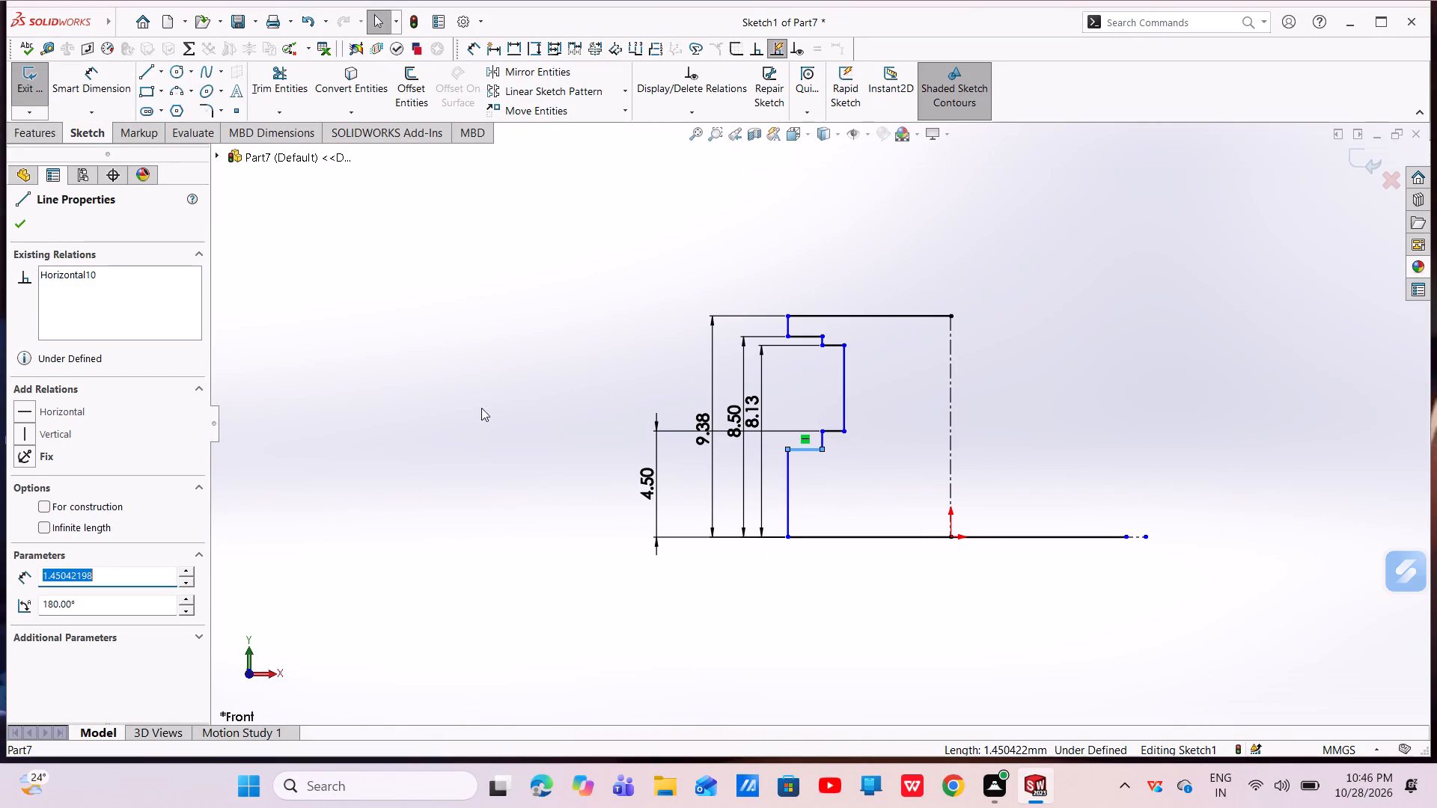
click(489, 420)
Dimension the height of the notch's outer lower horizontal line above the base line as 3.25 mm.
scroll(889, 487, down, 2)
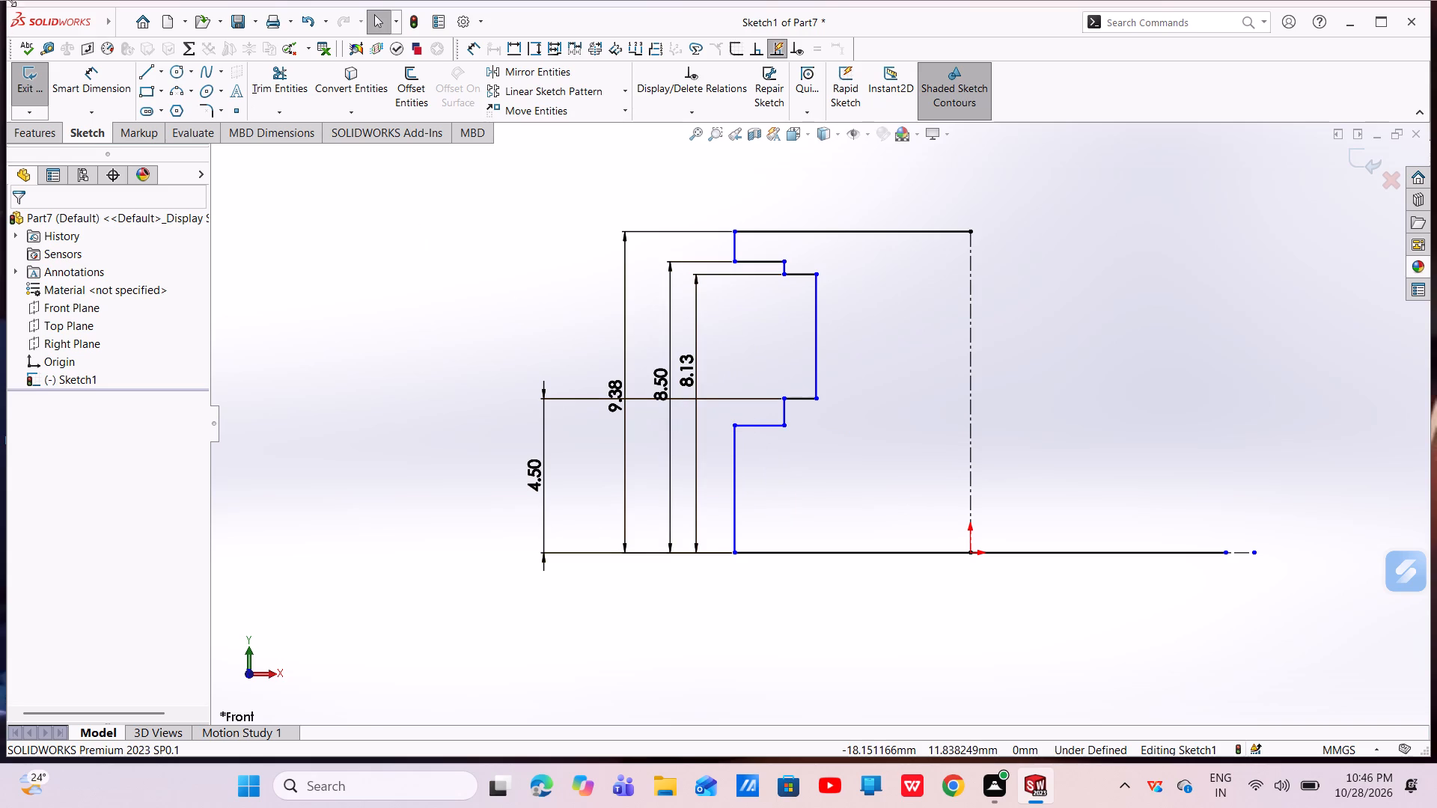
click(85, 93)
click(762, 421)
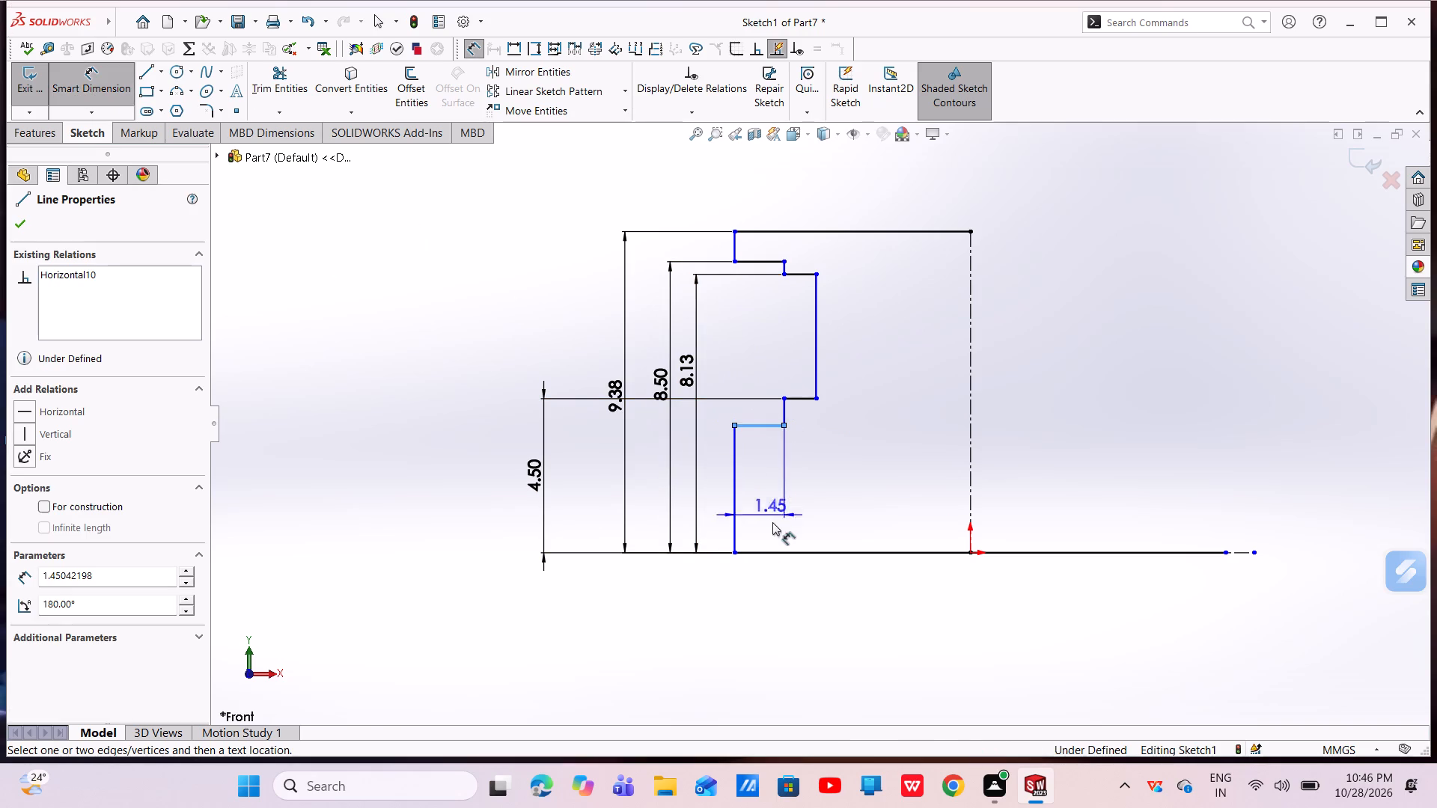
click(769, 553)
click(577, 490)
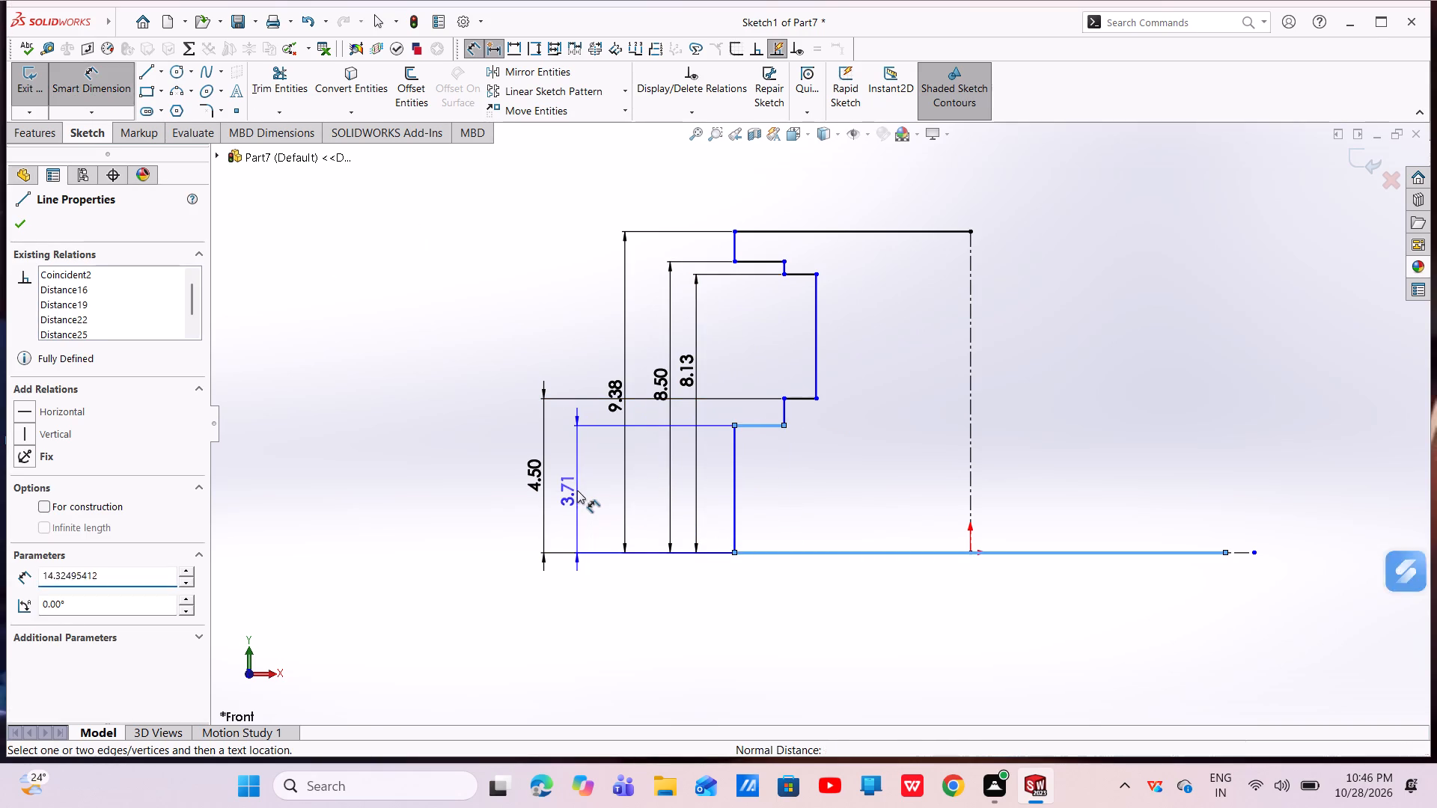
key(BackSpace)
text(3.25)
key(Return)
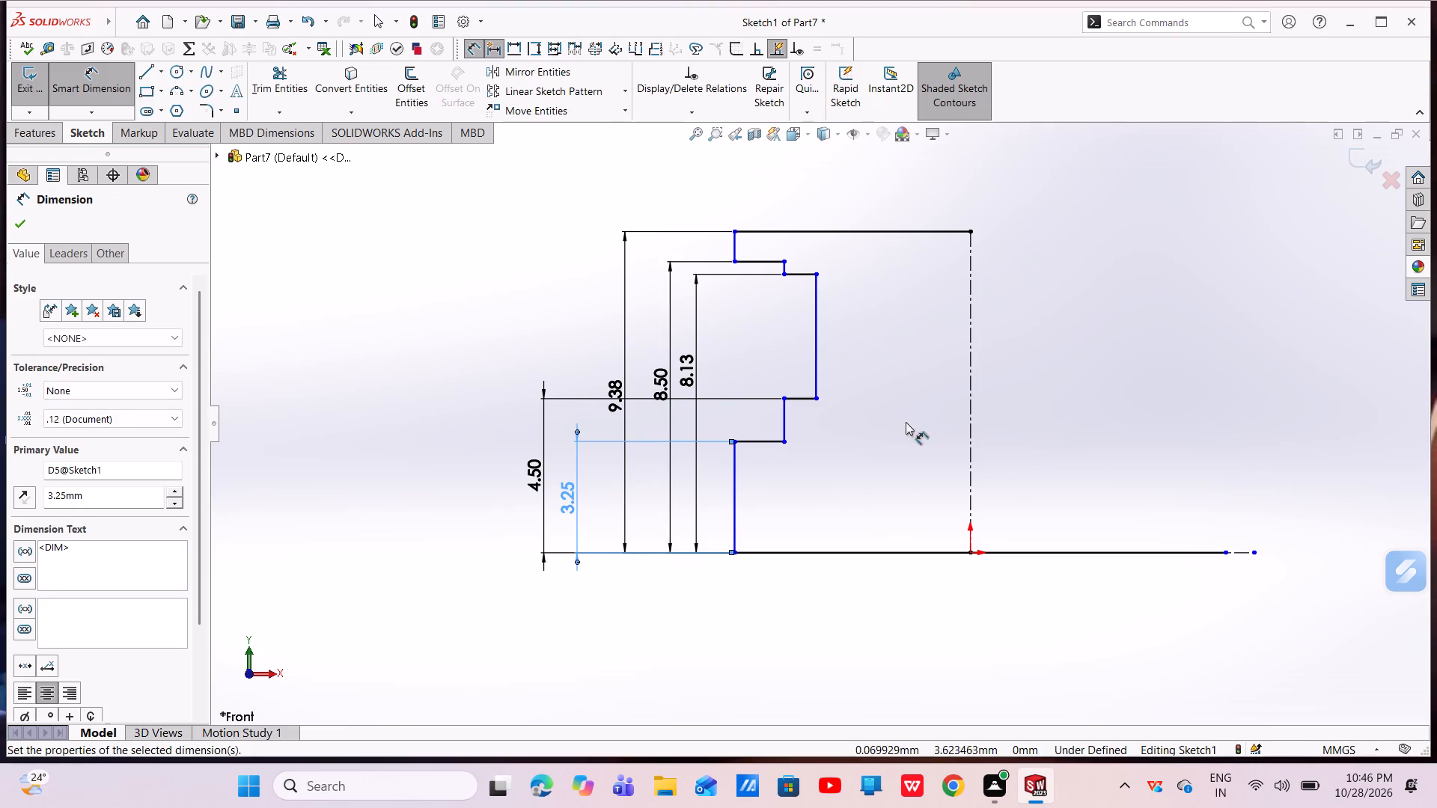
Dimension the horizontal distance from the profile's upper outer vertical line to the notch's innermost upper corner as 3.9 mm.
scroll(882, 422, down, 2)
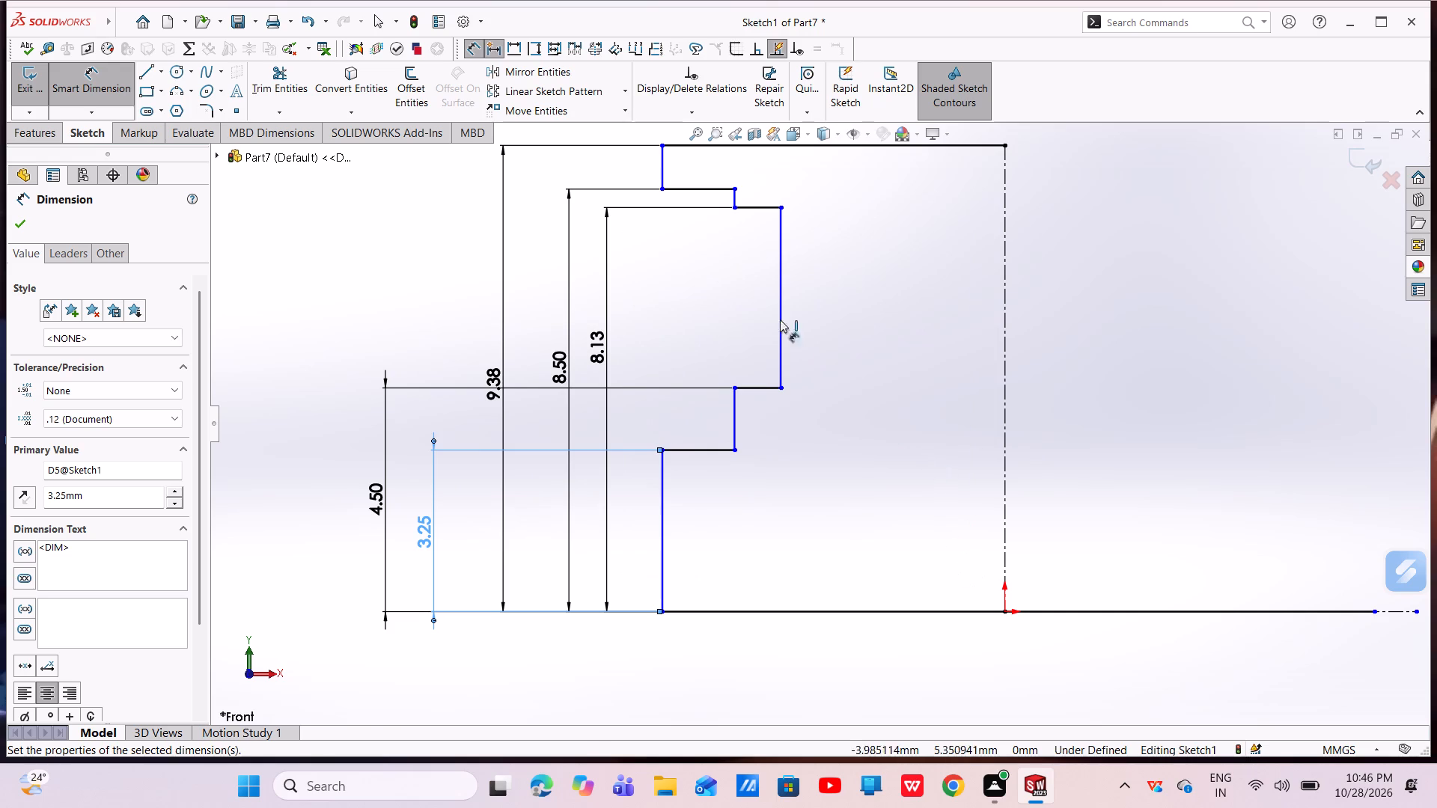
scroll(770, 312, up, 3)
scroll(843, 253, down, 3)
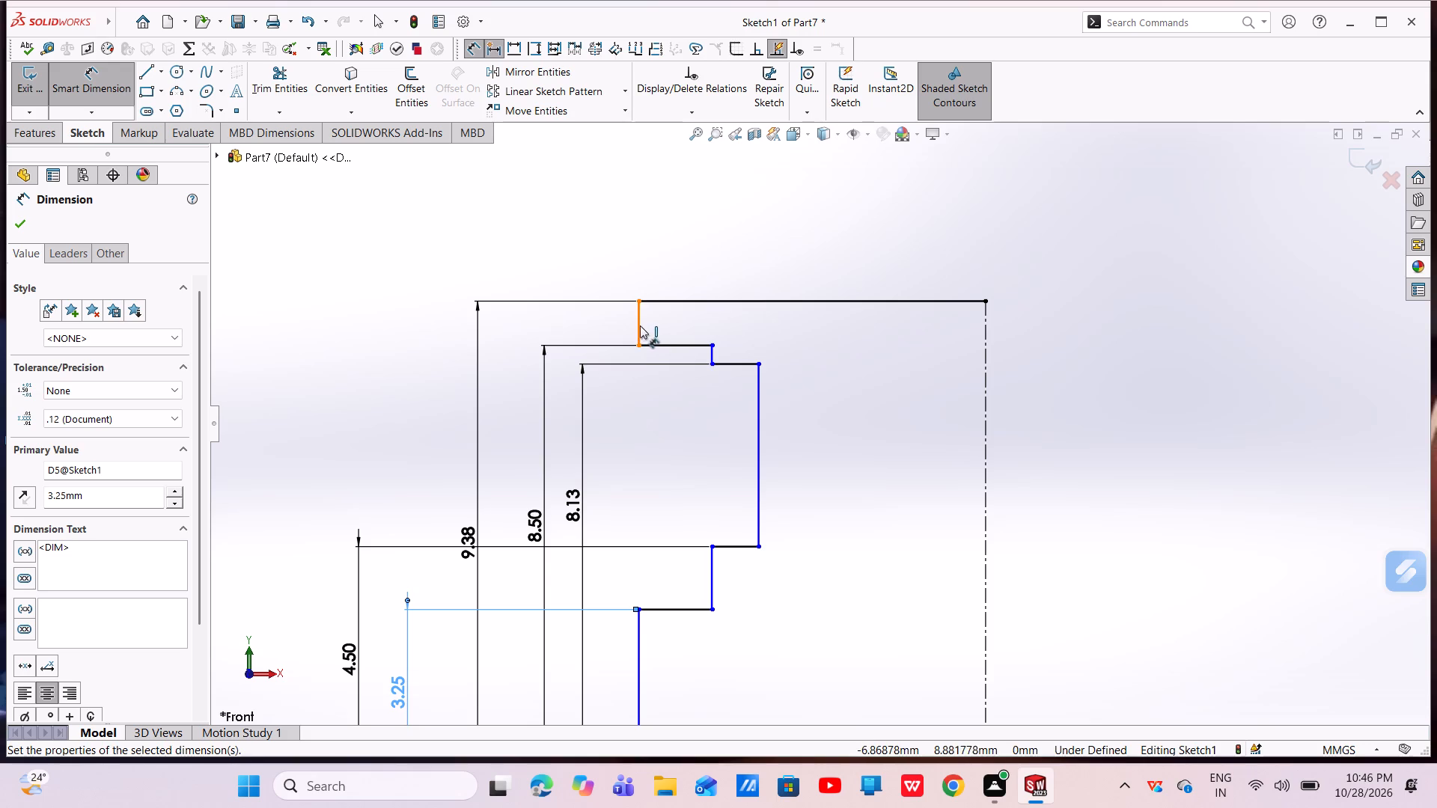
click(640, 325)
click(760, 364)
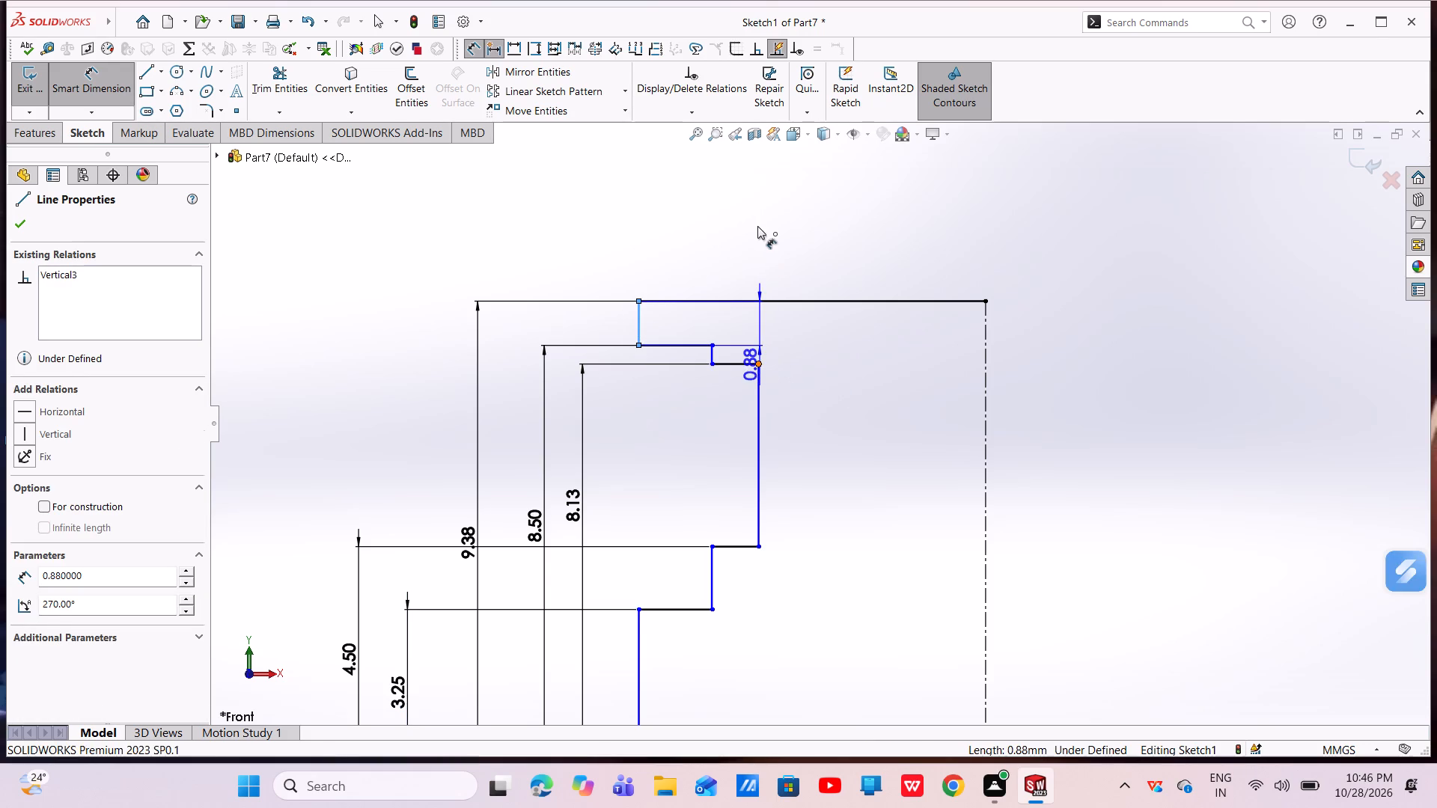
click(740, 222)
key(BackSpace)
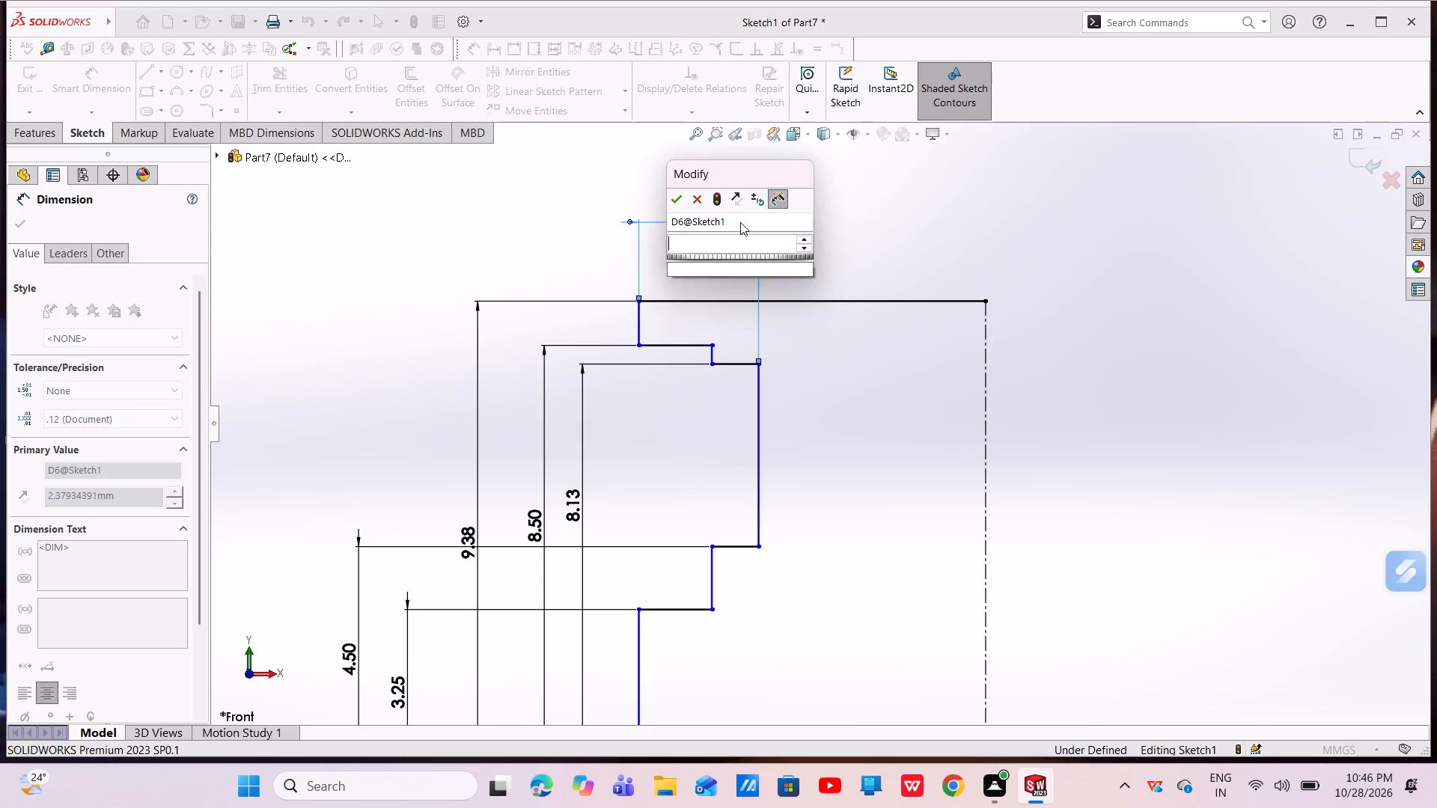
key(3)
key(period)
key(9)
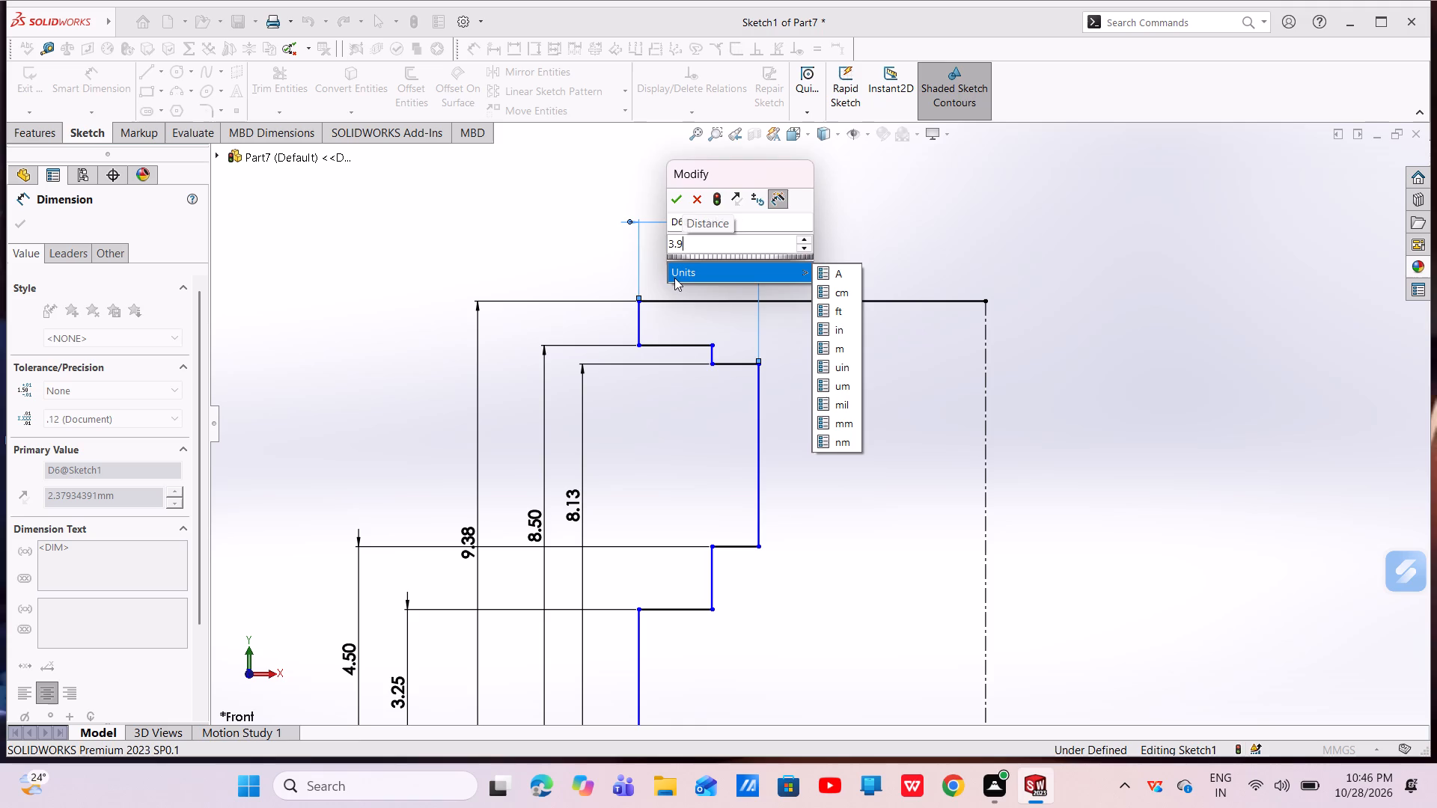
key(Return)
Dimension the horizontal distance between the upper outer vertical line and the notch's short upper step line as 1.5 mm.
scroll(936, 296, up, 2)
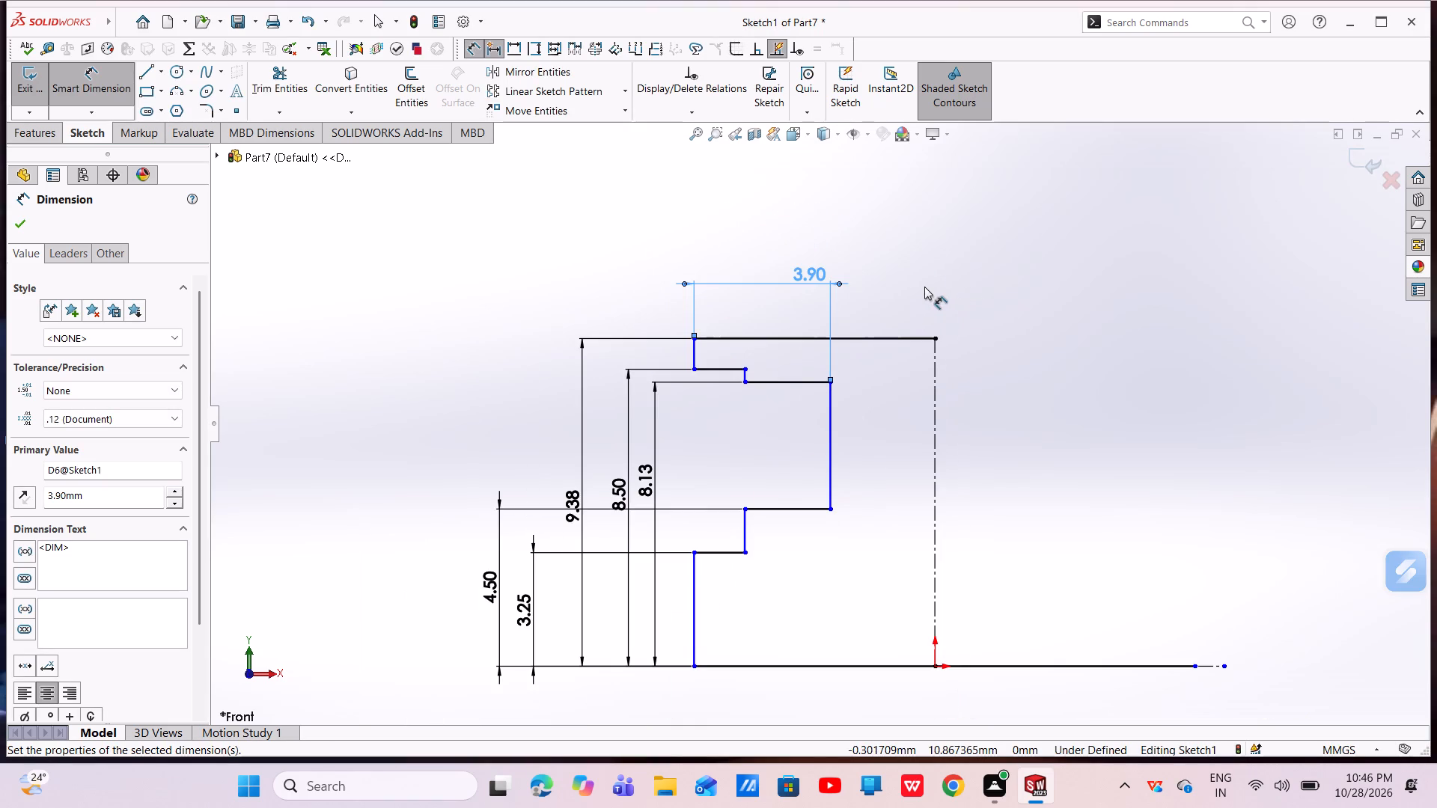
scroll(762, 375, down, 5)
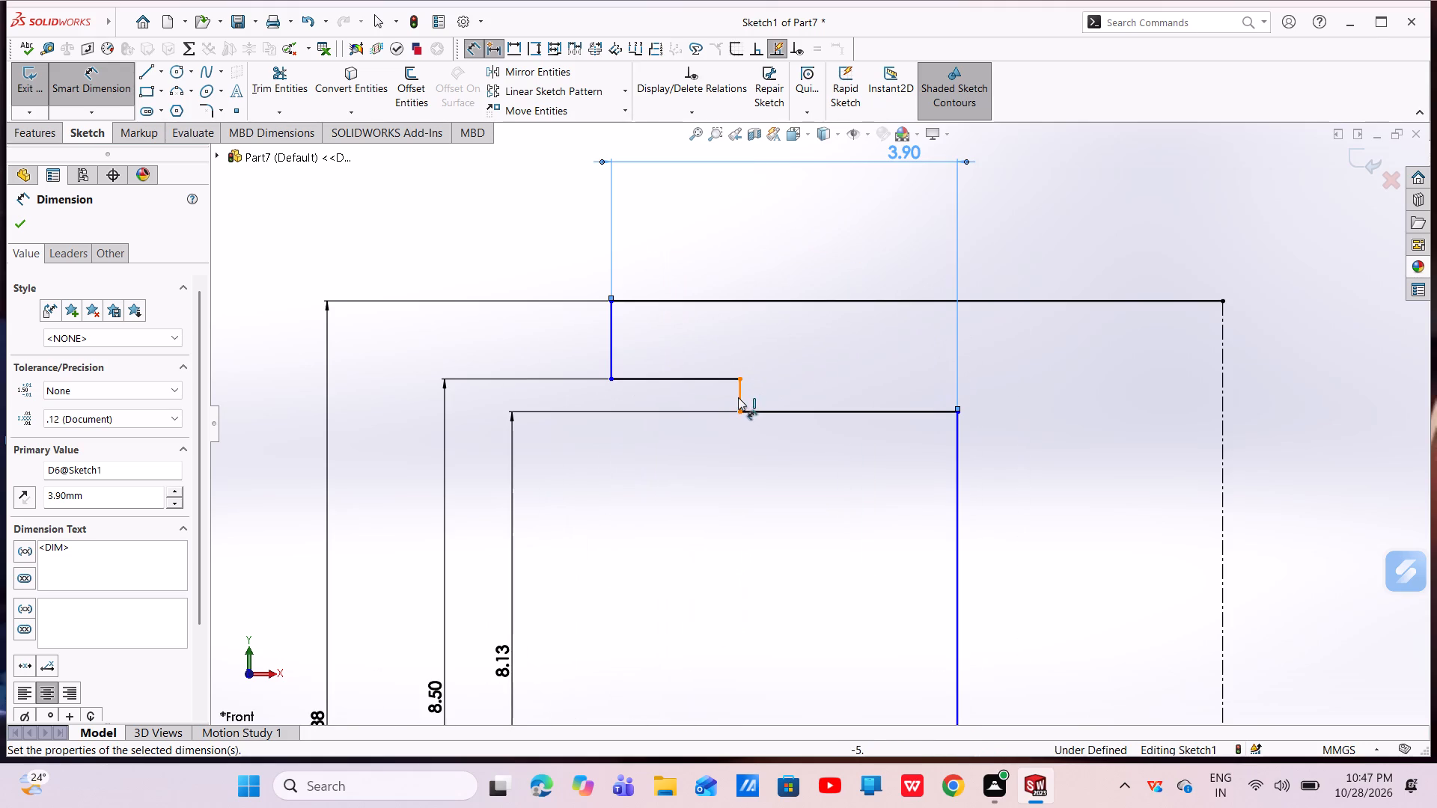
click(741, 397)
click(610, 326)
click(710, 219)
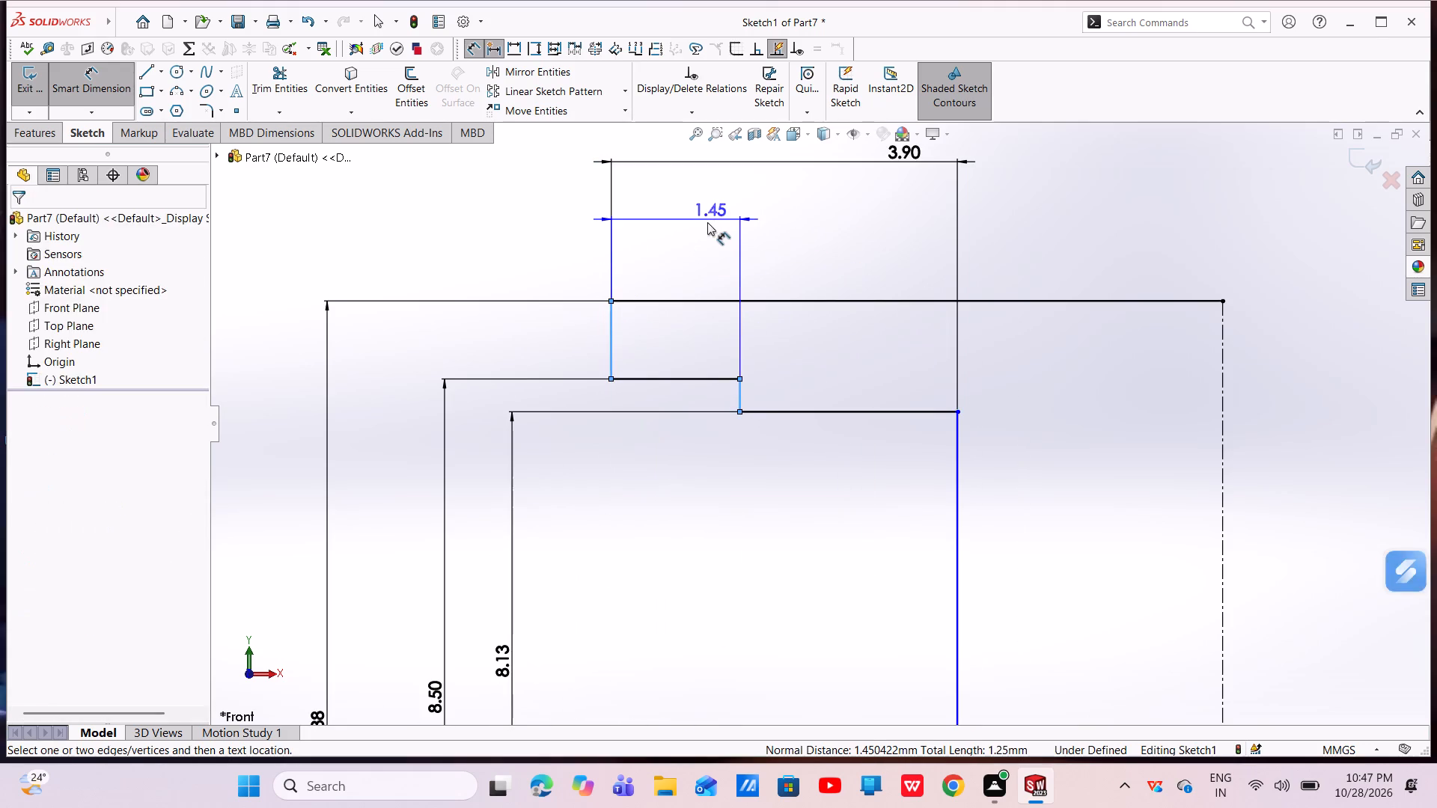
key(BackSpace)
text(1.5)
key(Return)
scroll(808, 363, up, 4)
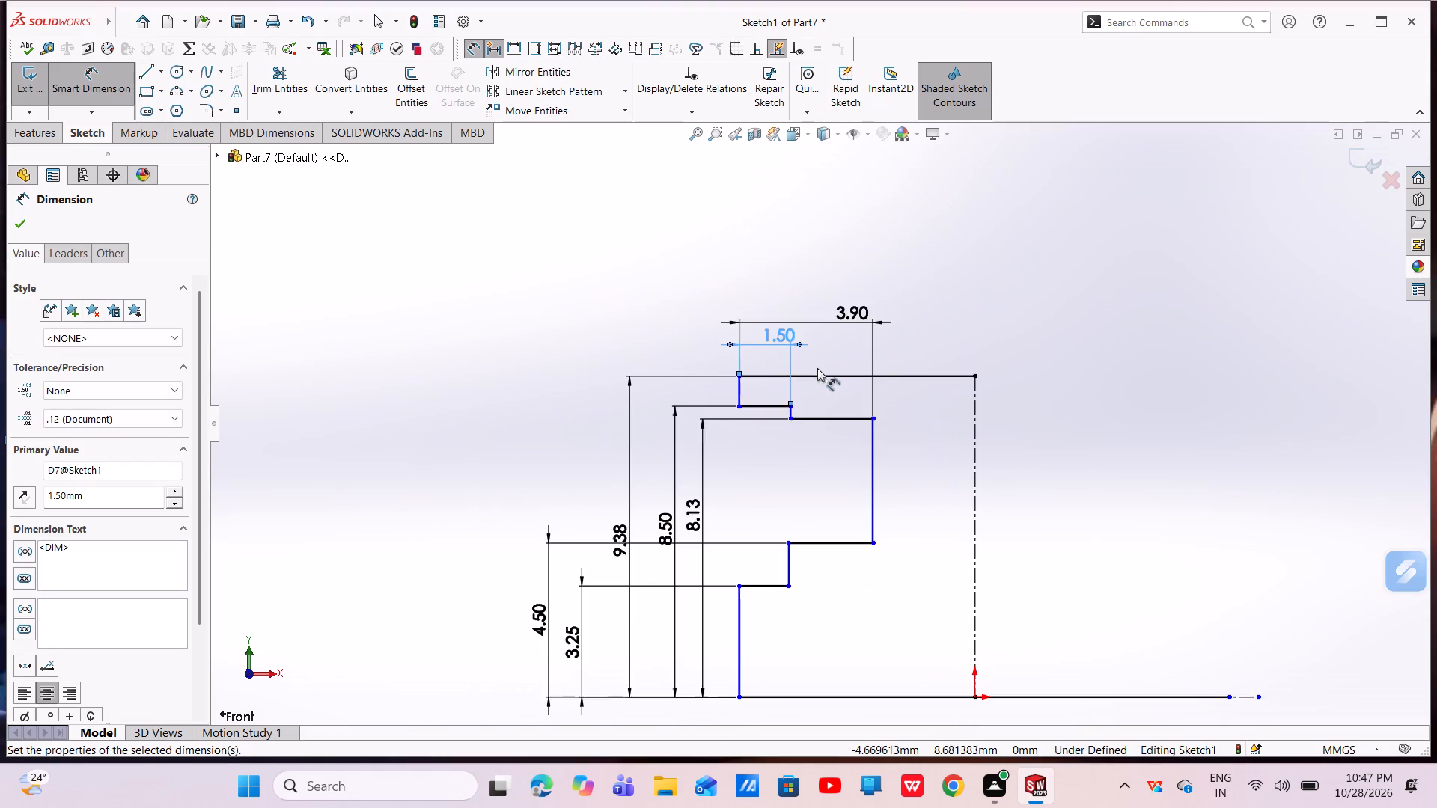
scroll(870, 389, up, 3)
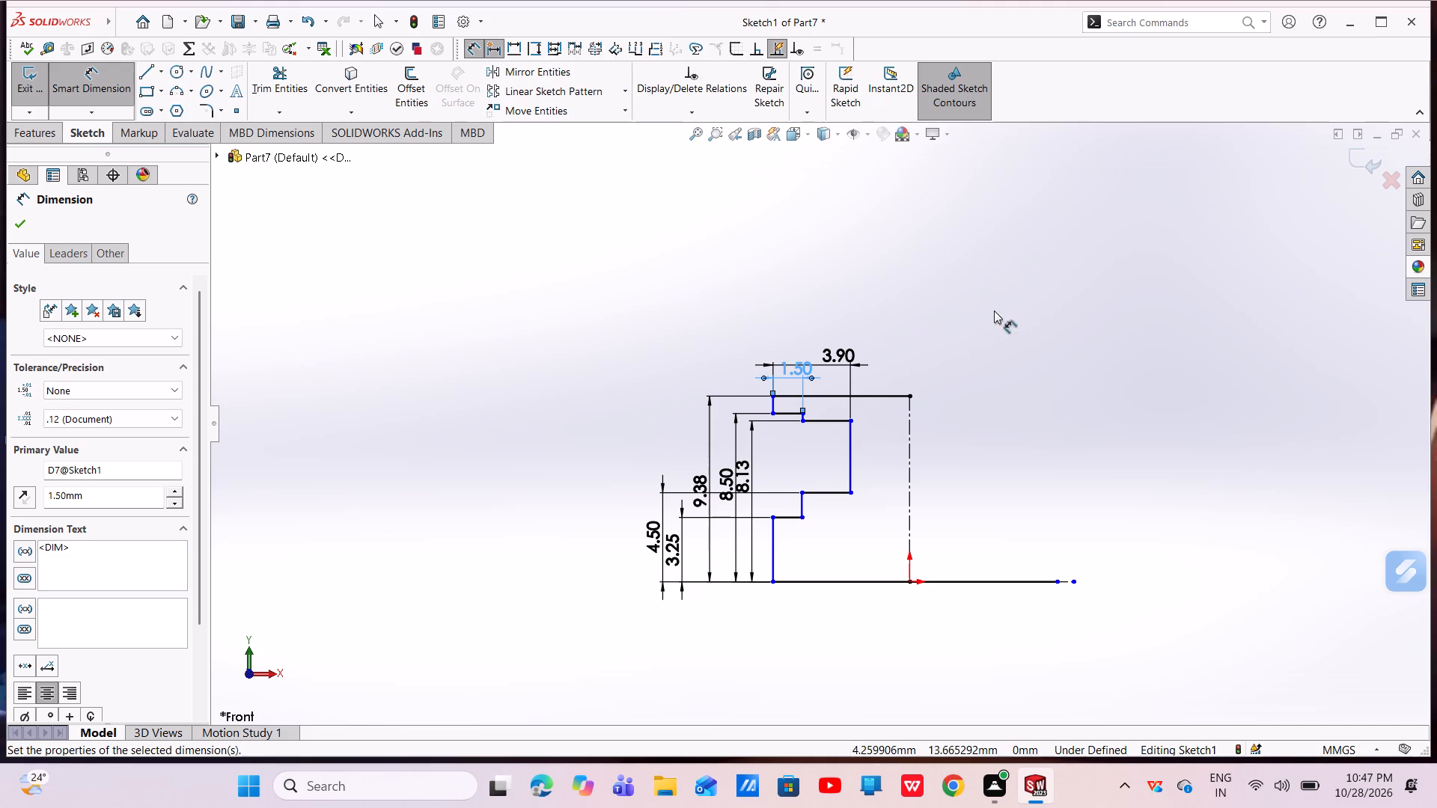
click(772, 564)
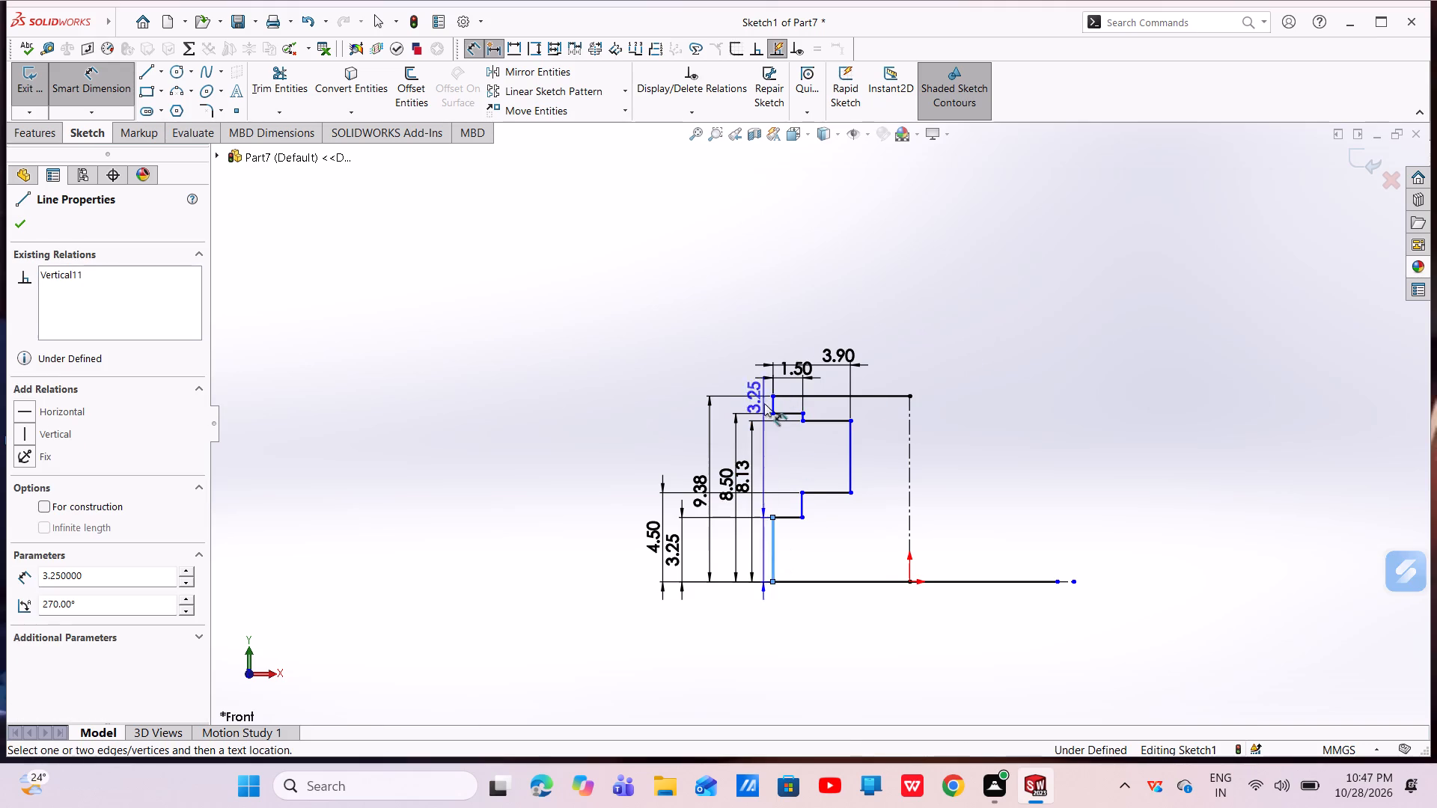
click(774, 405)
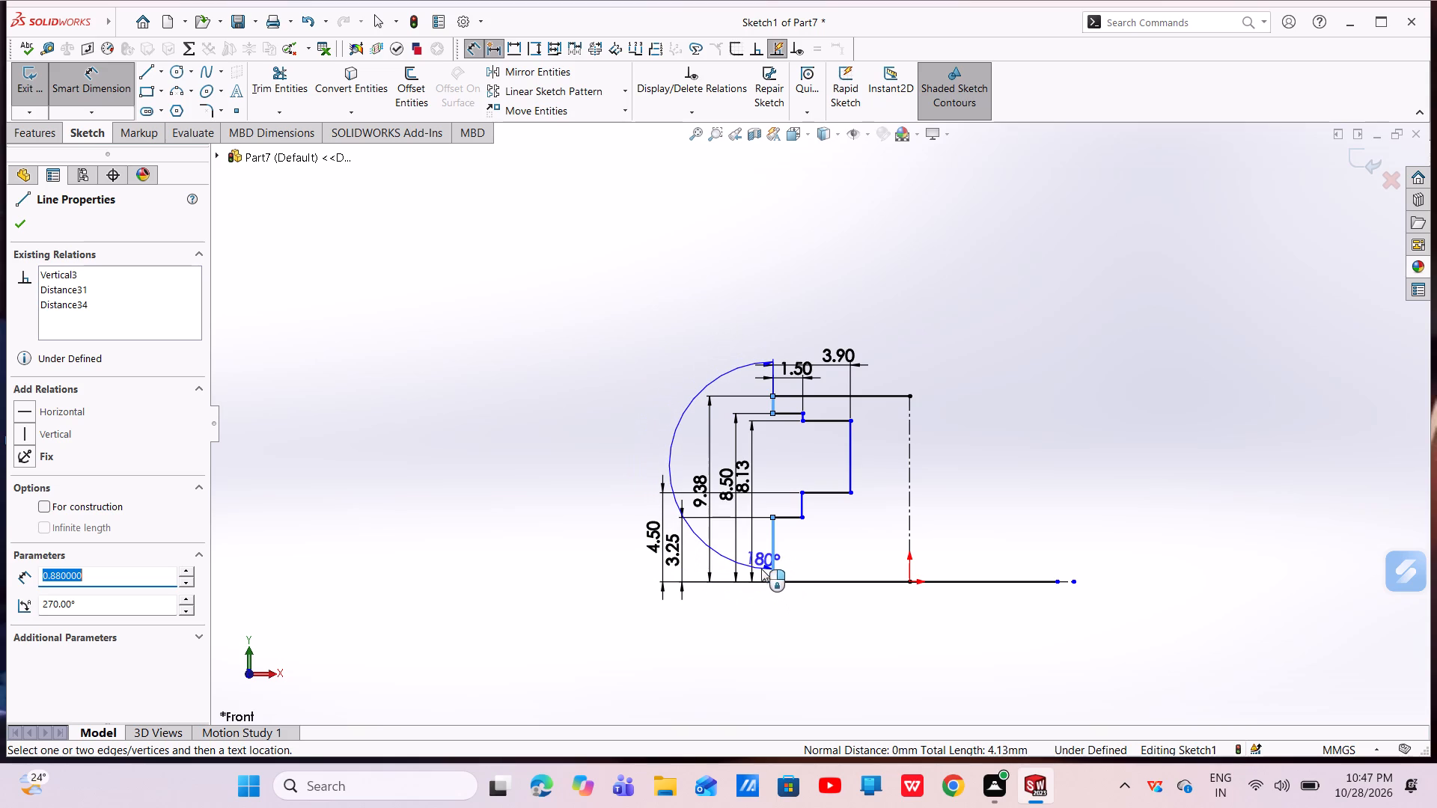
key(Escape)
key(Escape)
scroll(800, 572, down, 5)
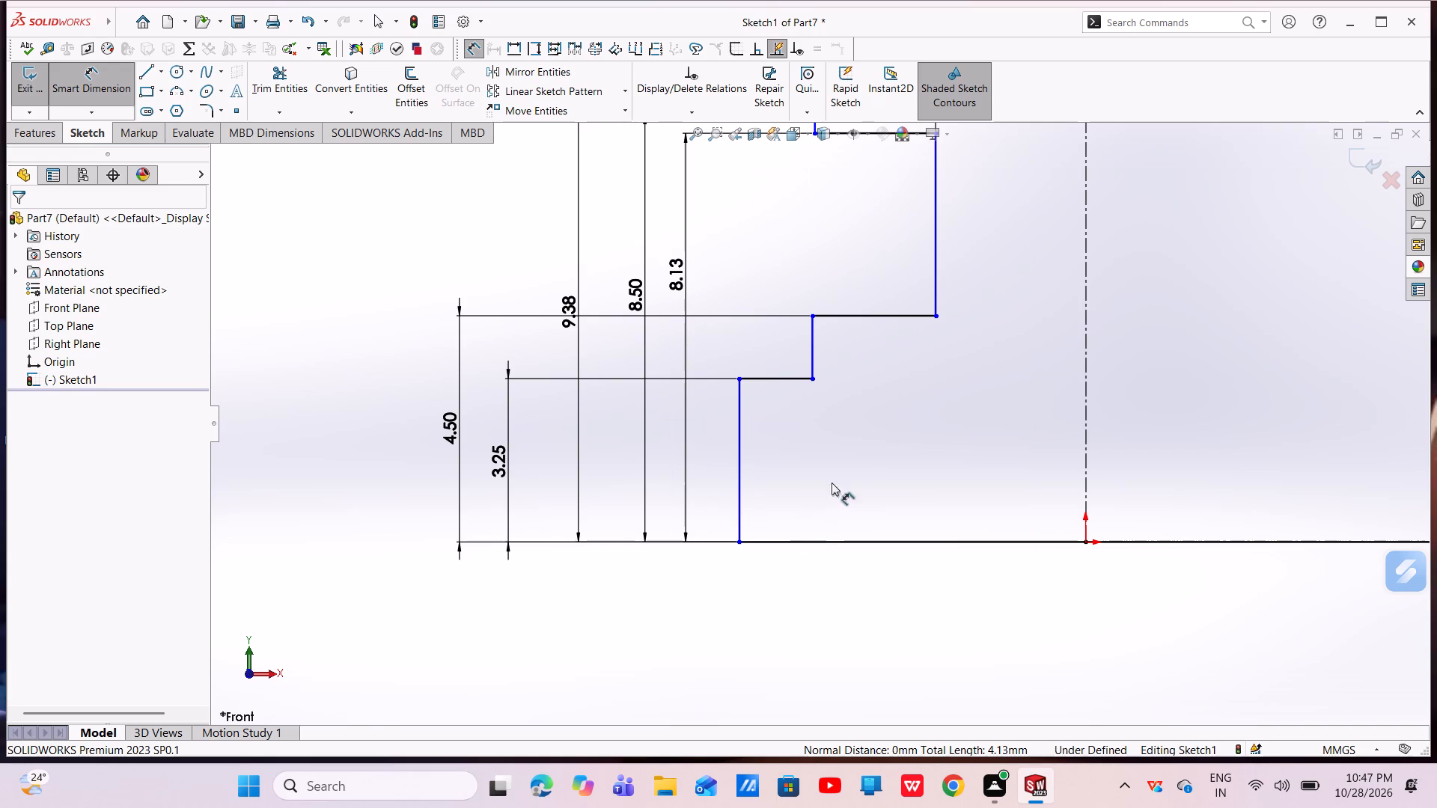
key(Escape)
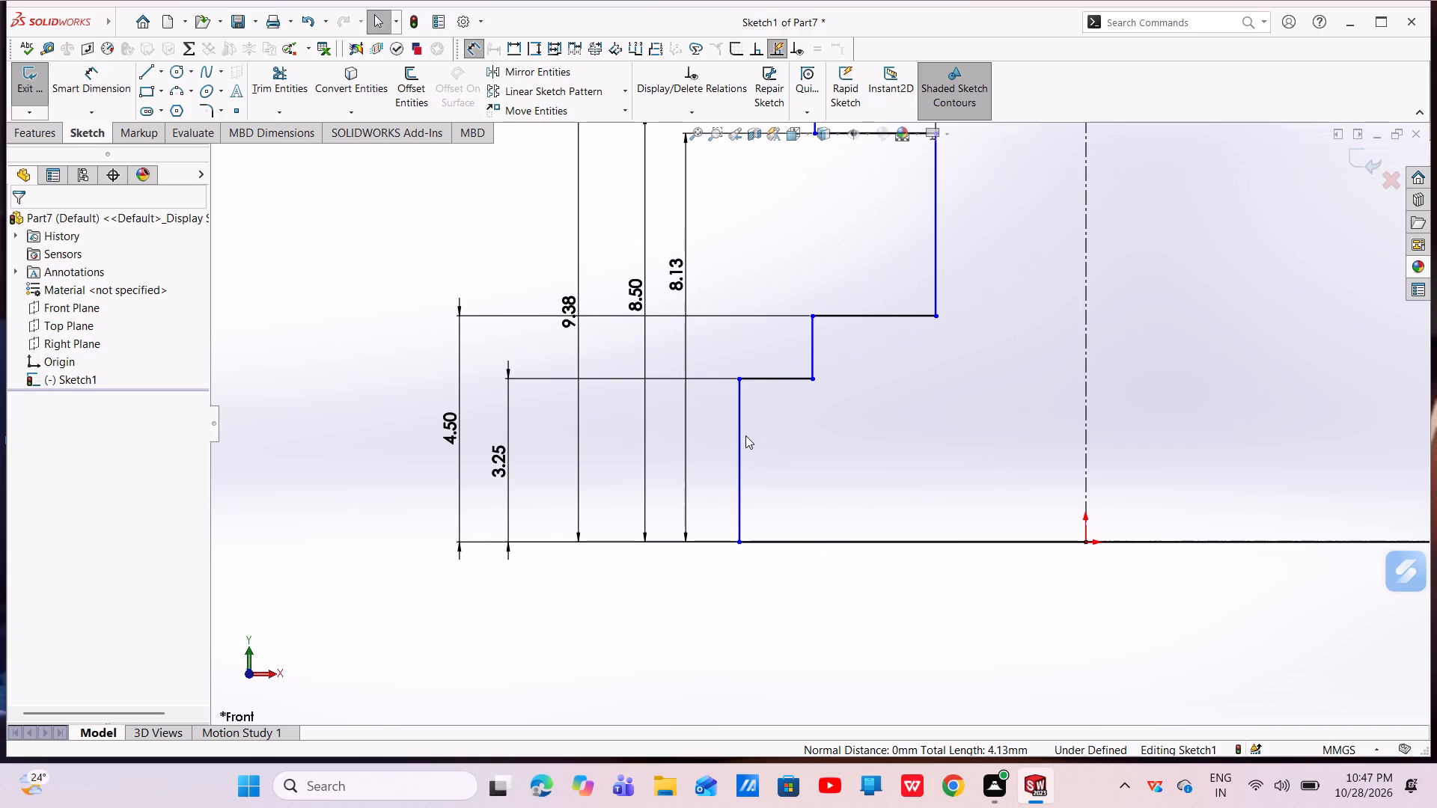
Move the profile's lower outer vertical line inward, about 0.7 mm from the upper outer vertical line.
drag(736, 435, 775, 449)
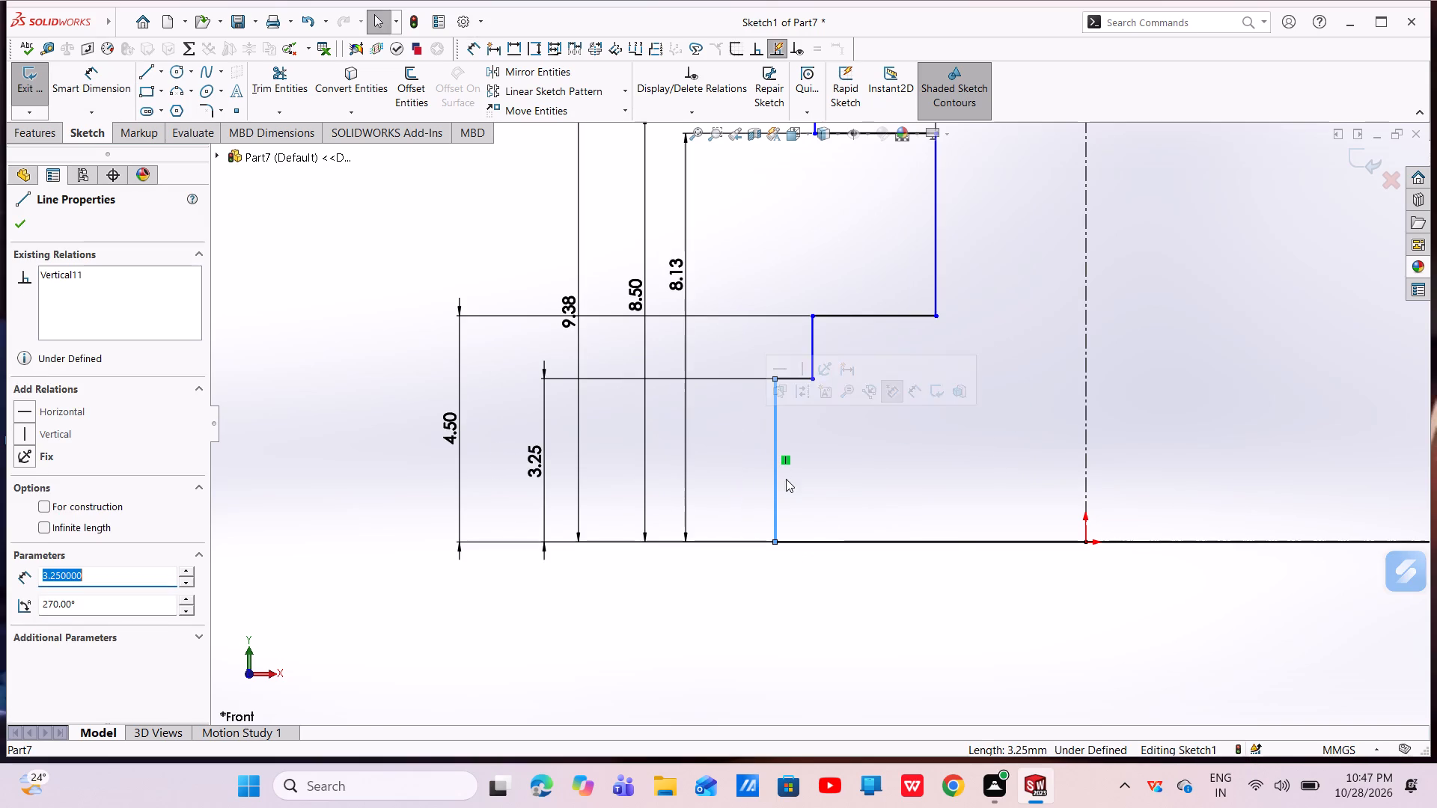
key(Escape)
Dimension the horizontal distance between the upper outer and lower outer vertical lines as 2.25 mm.
scroll(808, 425, up, 3)
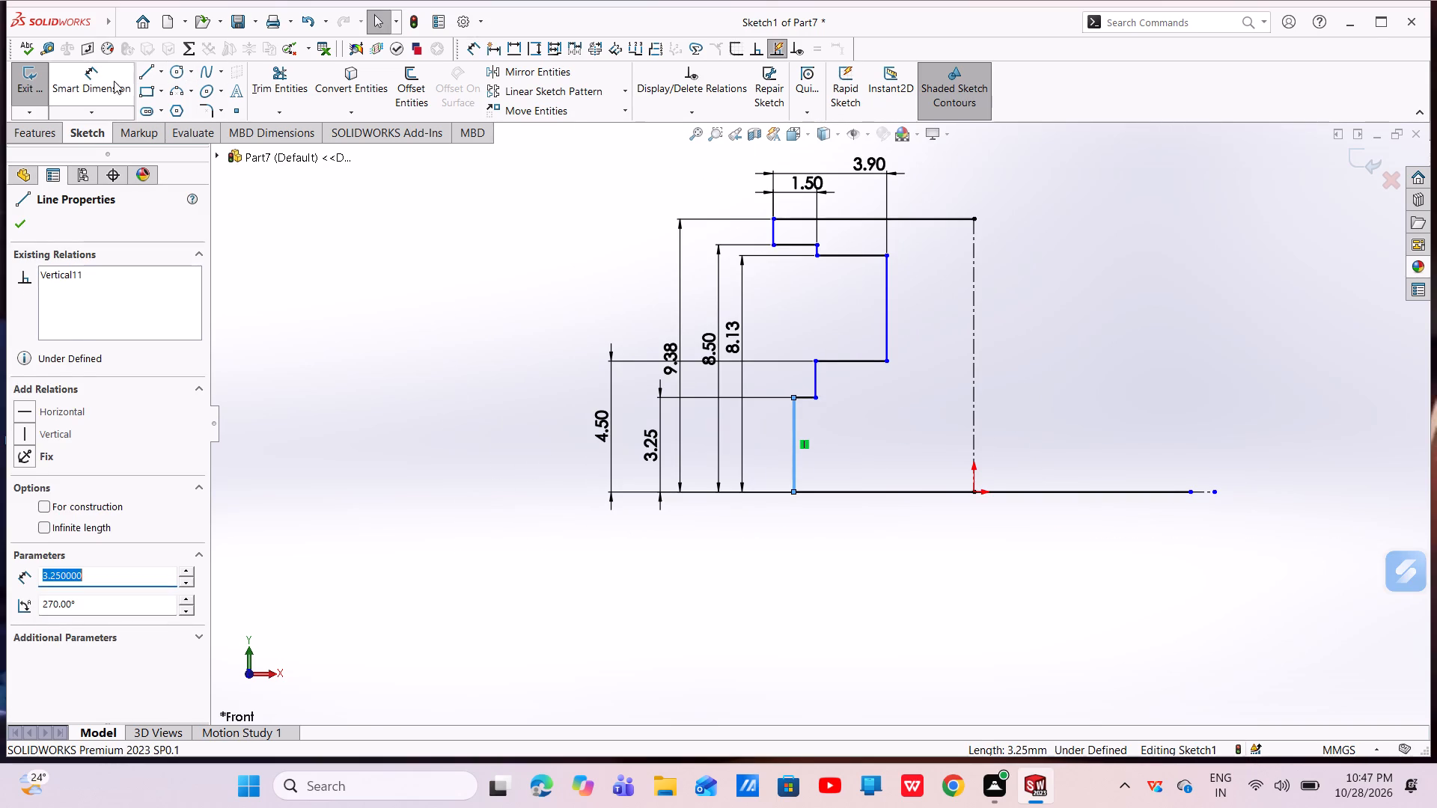
click(106, 76)
click(774, 230)
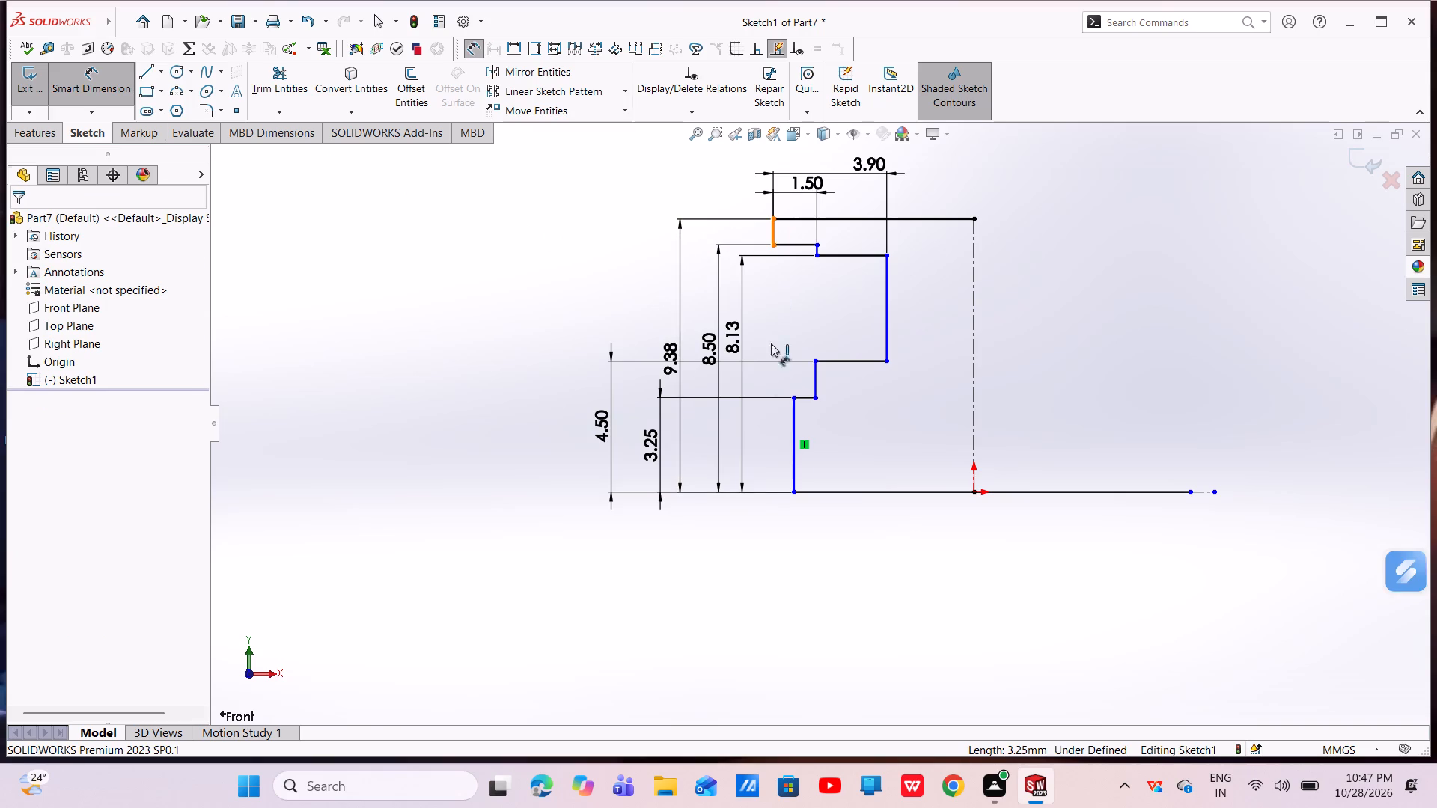
click(796, 438)
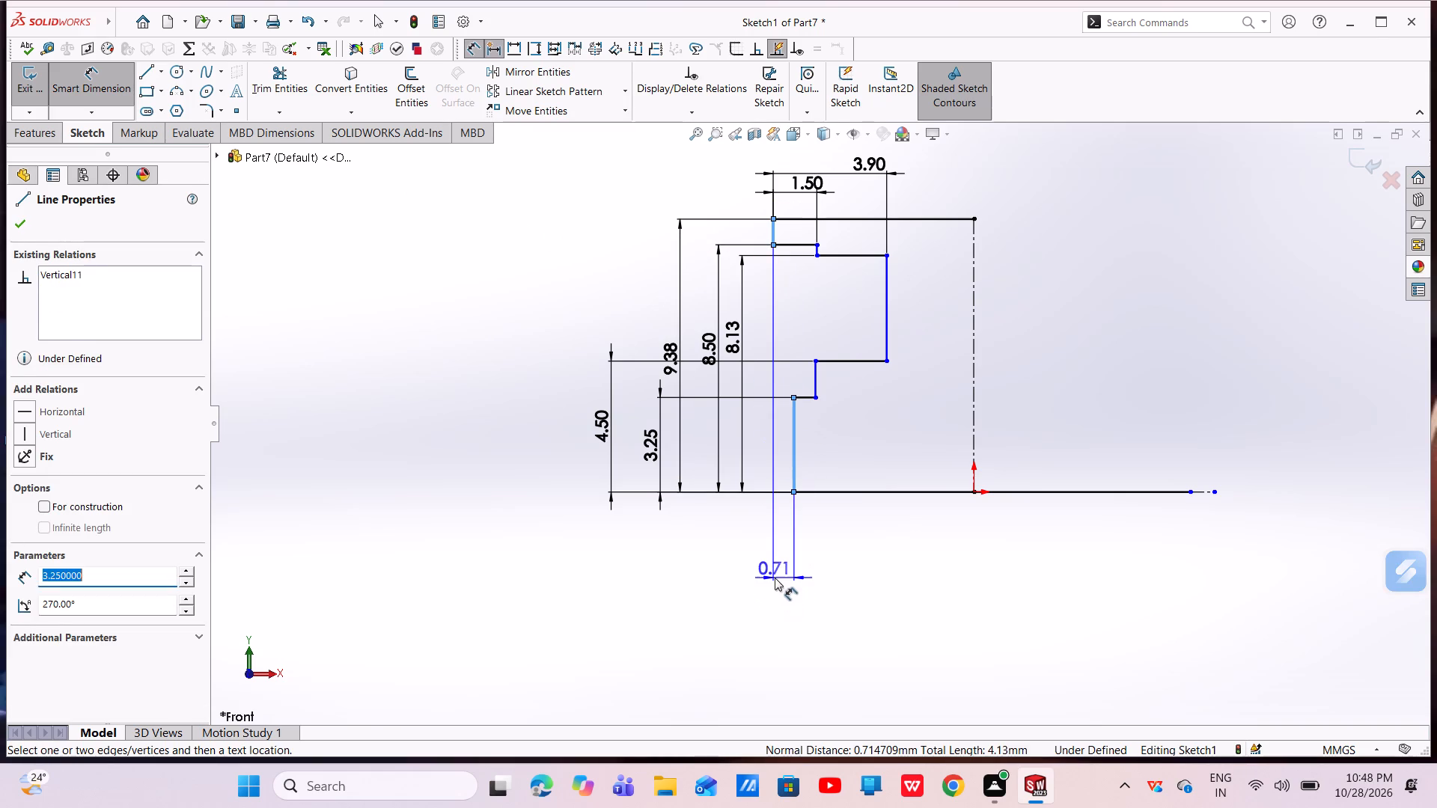
click(775, 578)
key(BackSpace)
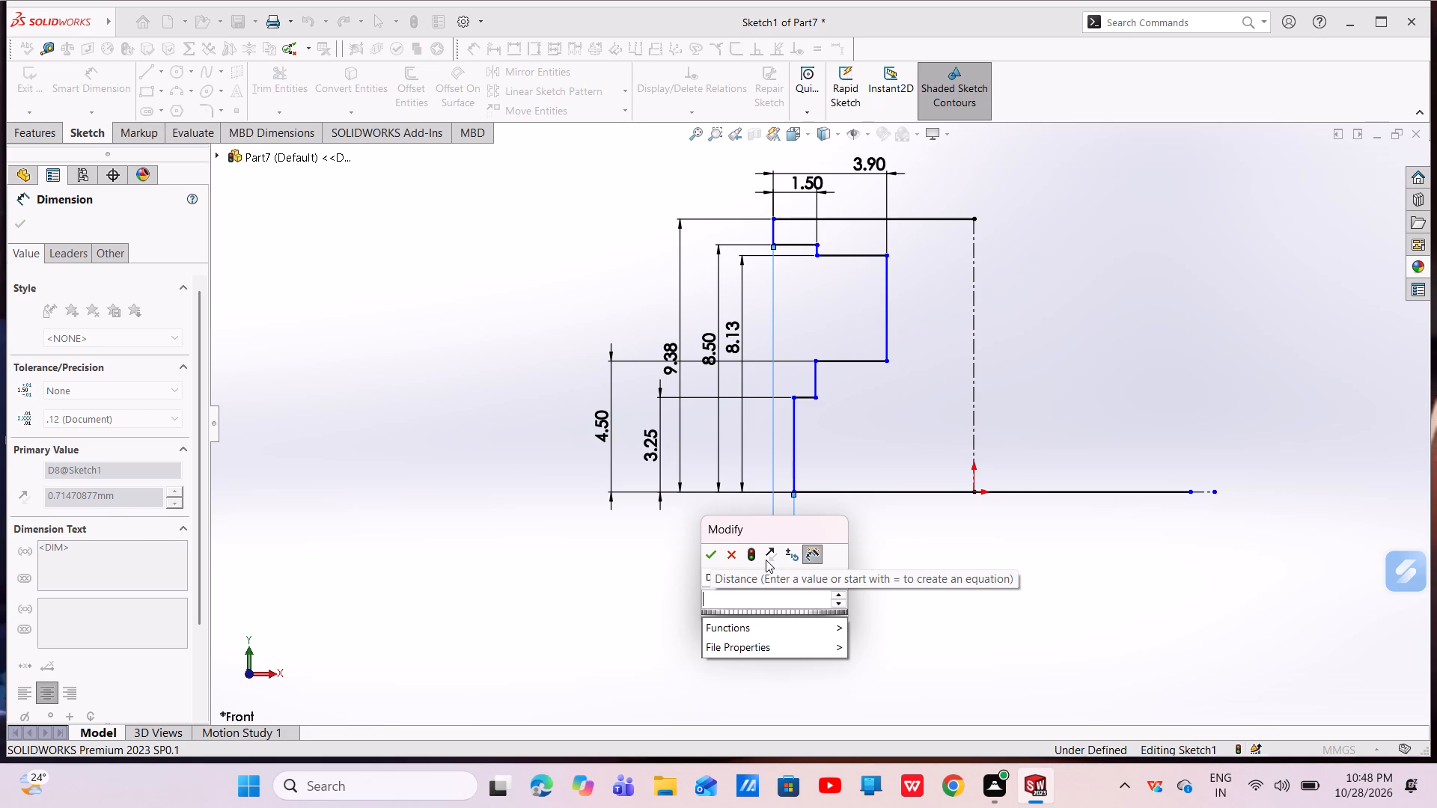
text(2.25)
key(Return)
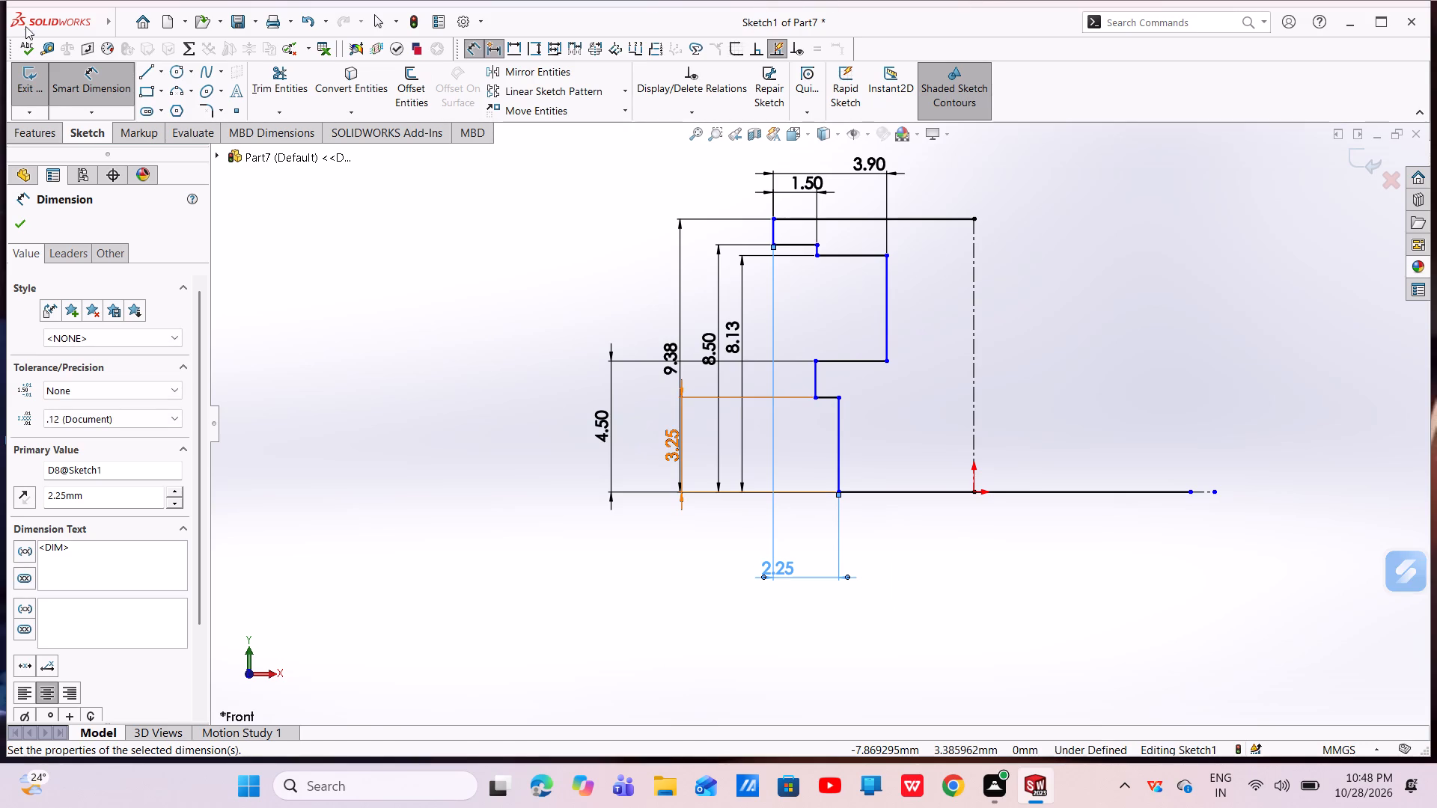
Dimension the horizontal distance between the upper outer vertical line and the notch's short lower step line as 3 mm.
click(816, 376)
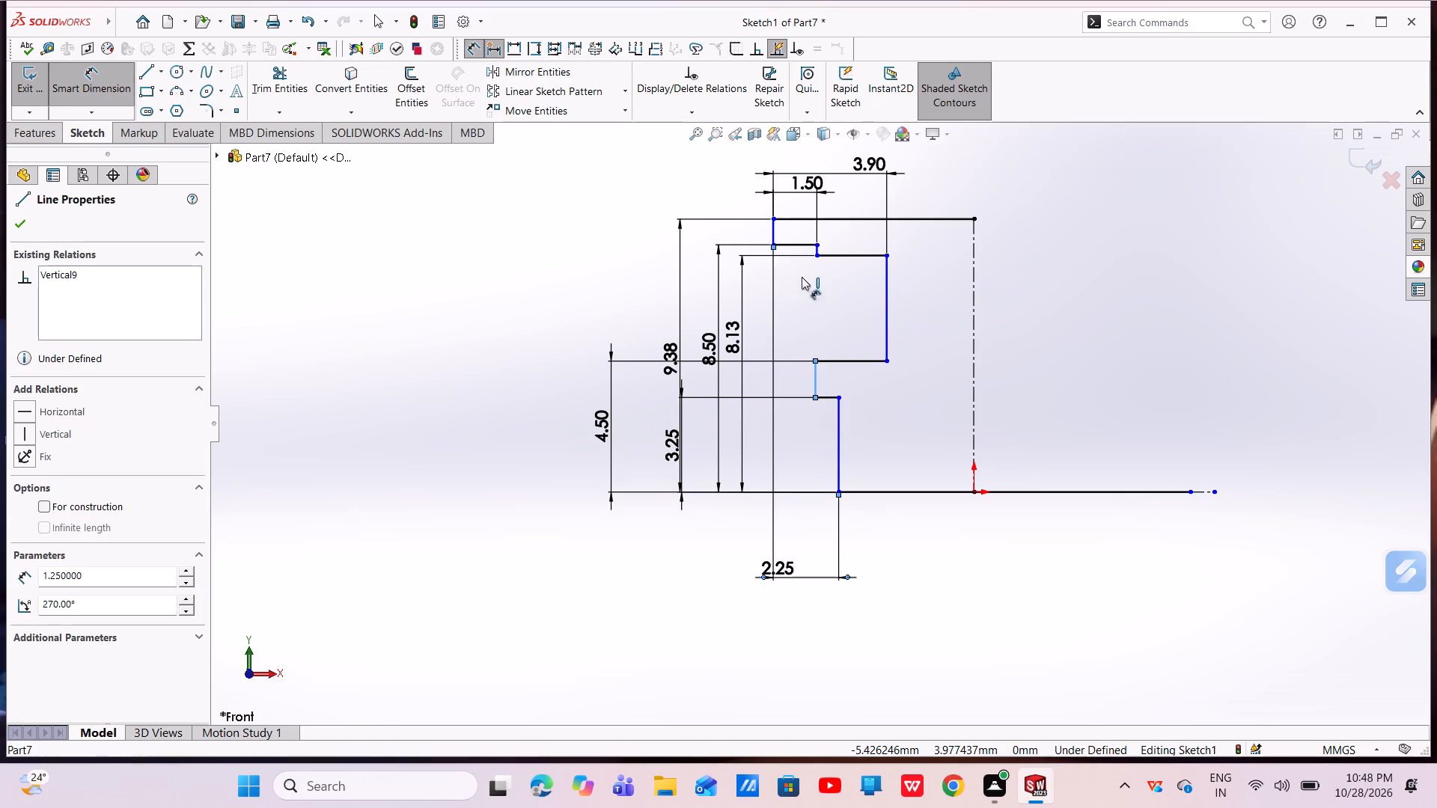
click(772, 227)
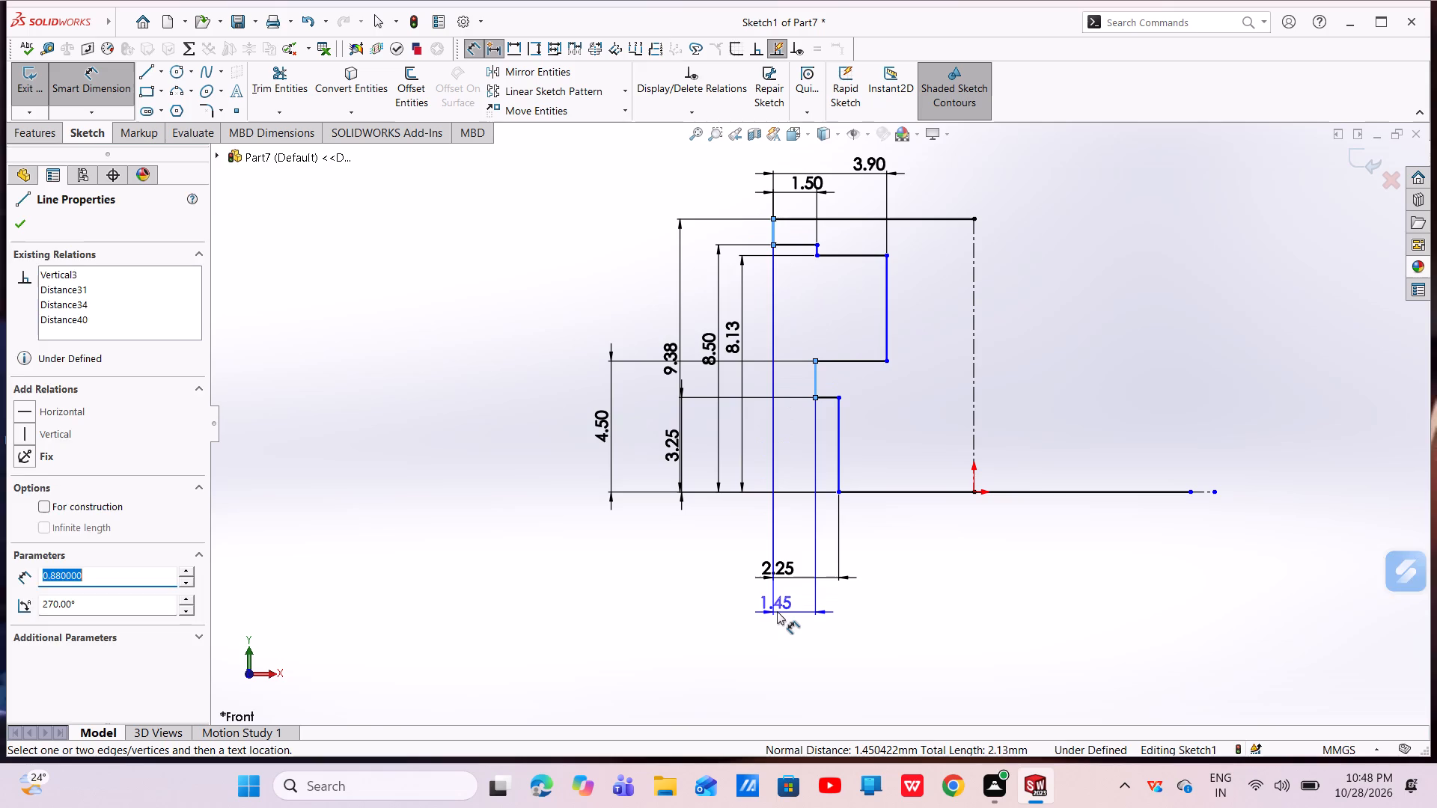
click(777, 611)
key(BackSpace)
key(3)
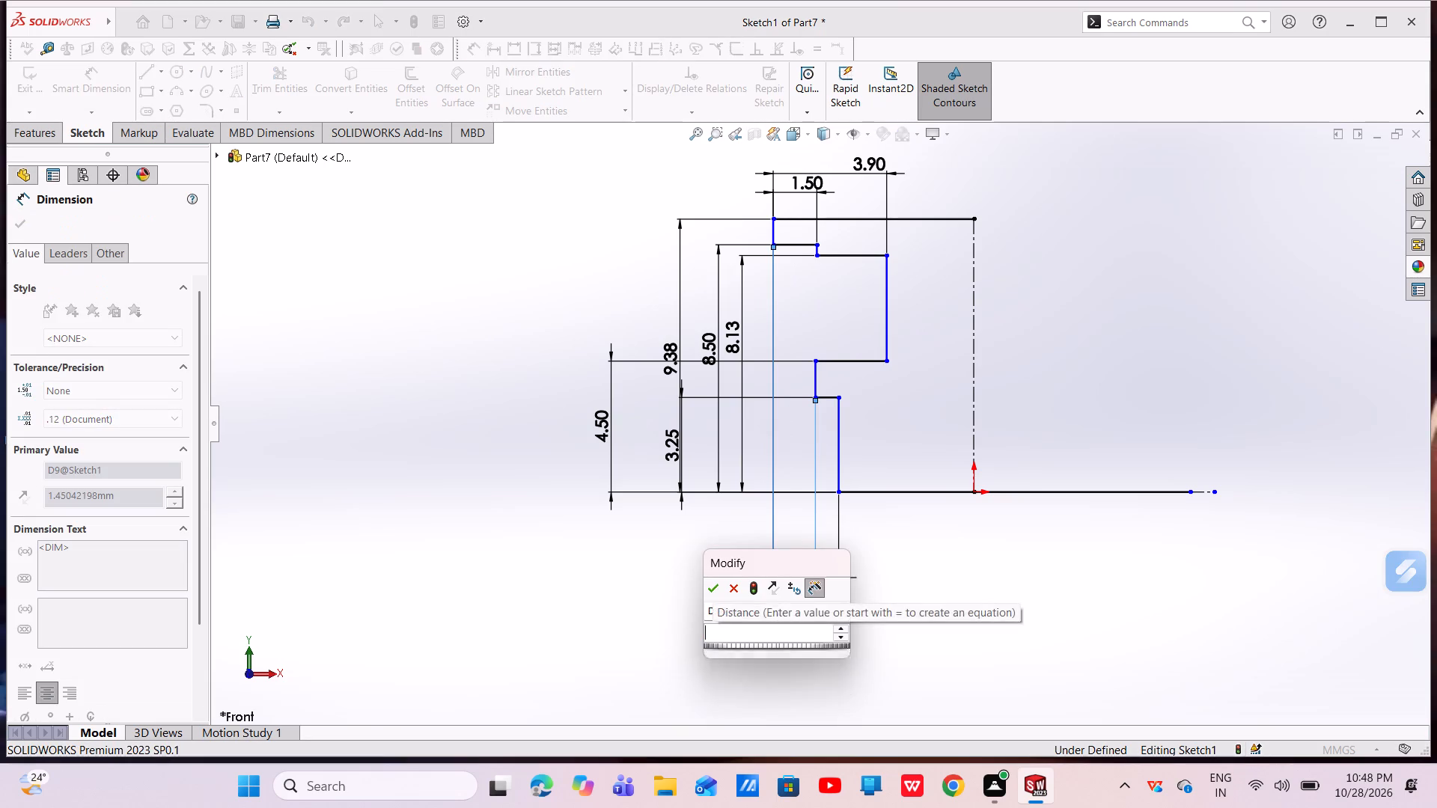
key(Return)
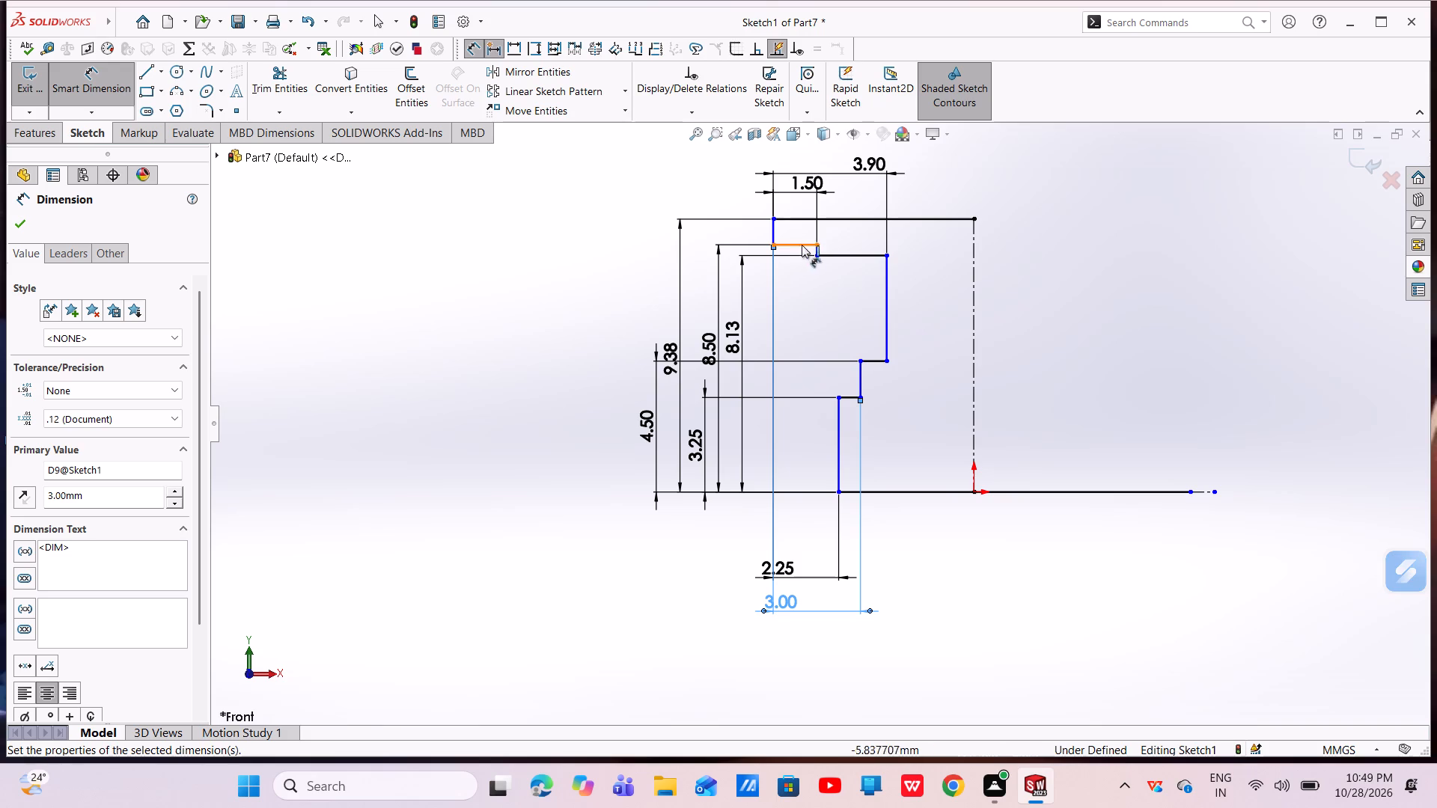
scroll(862, 449, down, 3)
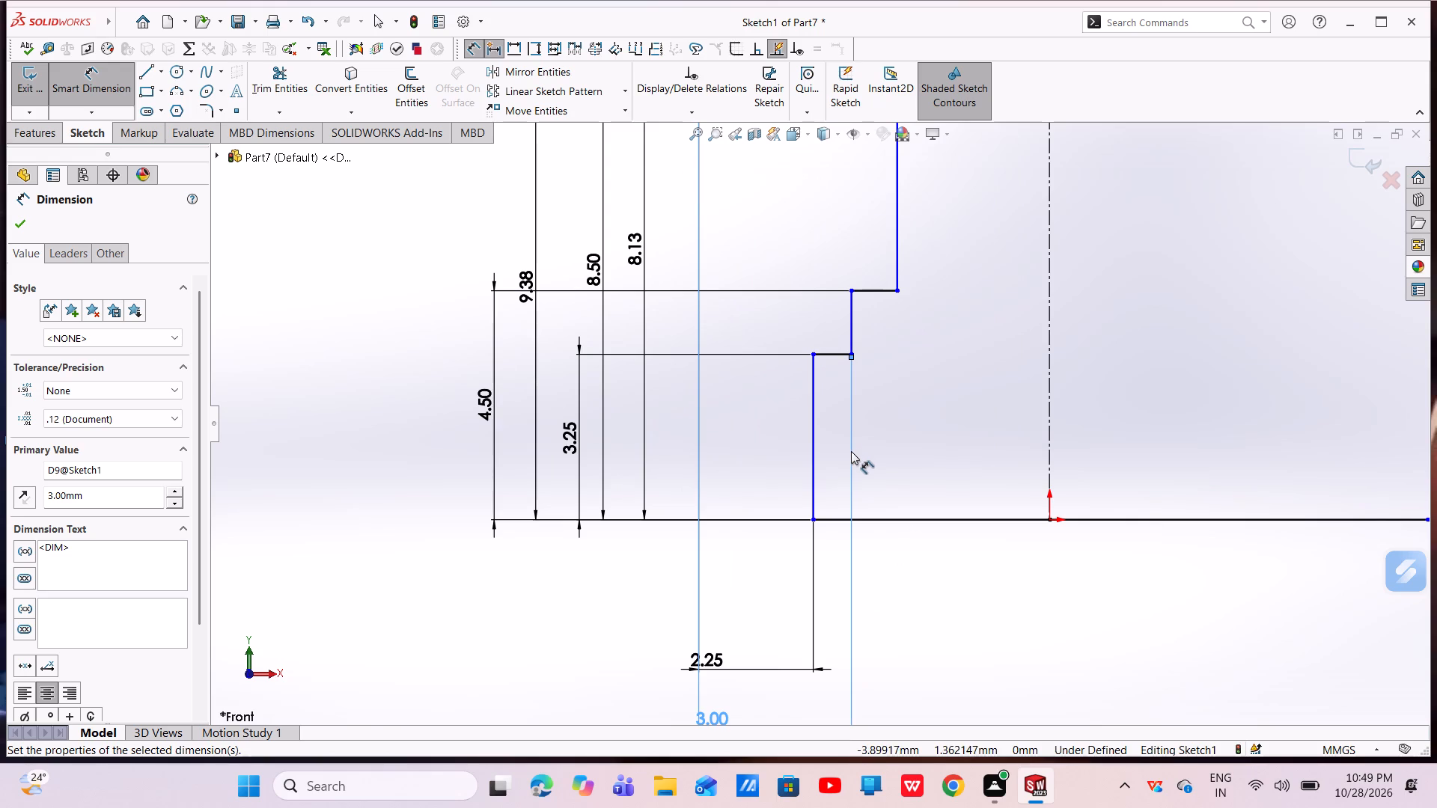
Reposition the 3.25 mm height dimension outside the 4.50 mm dimension so their texts stay clear of each other.
scroll(850, 451, up, 2)
scroll(813, 492, down, 4)
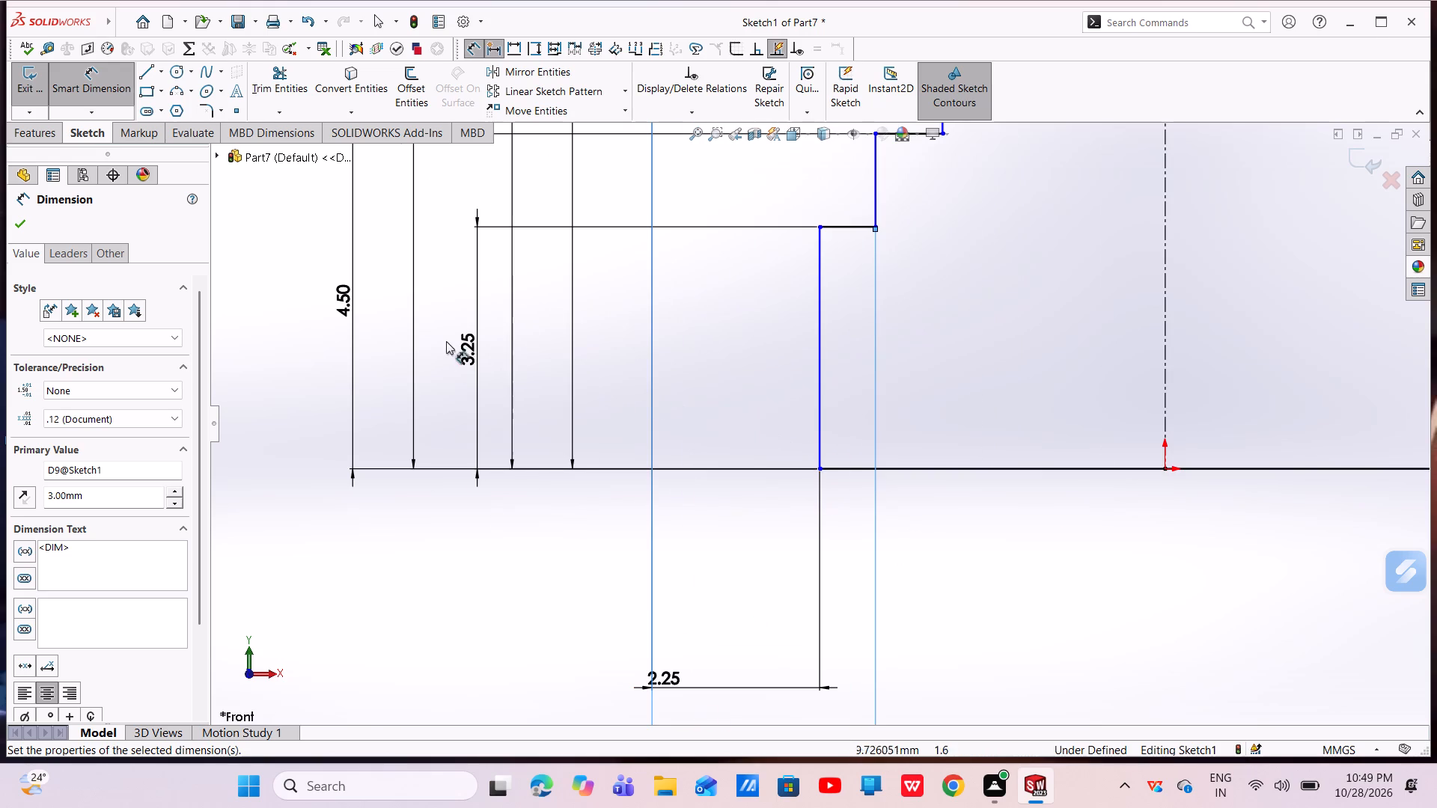
drag(468, 333, 328, 319)
scroll(712, 401, up, 2)
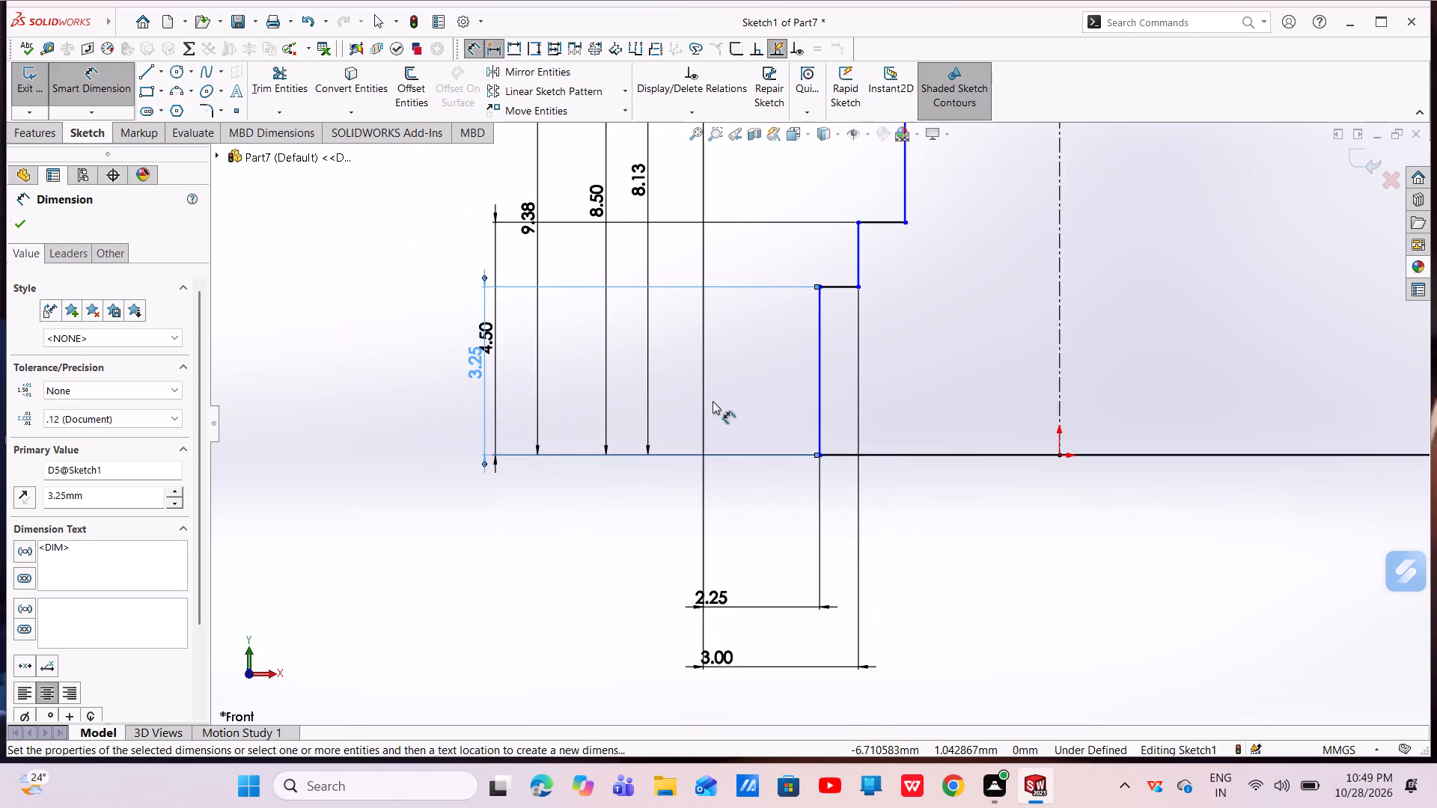
scroll(713, 401, up, 3)
drag(613, 385, 576, 384)
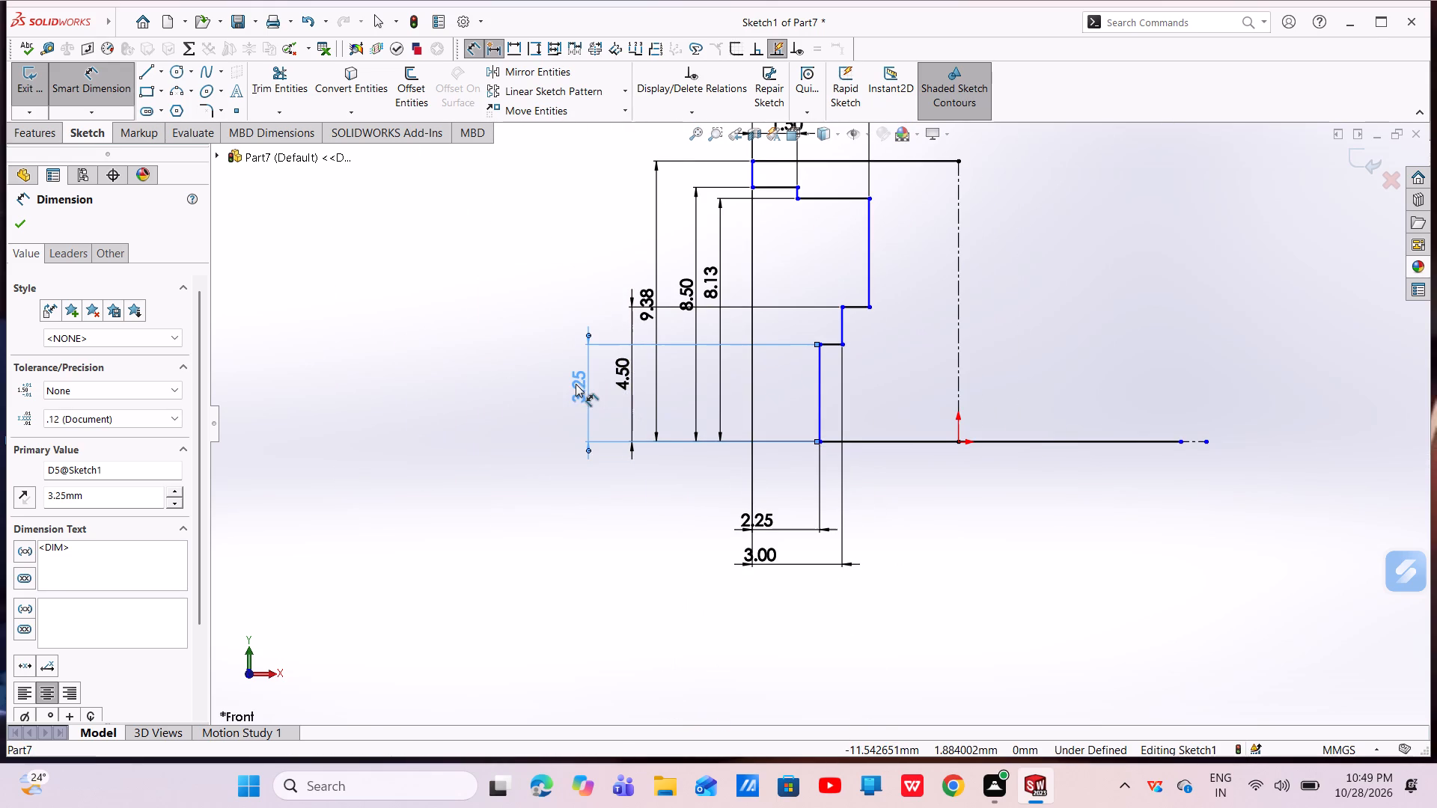
click(543, 396)
Sketch a line about 7.6 mm long from the vertical centerline's top end, ending in a raised tab about 1.5 mm wide.
scroll(852, 308, up, 3)
scroll(880, 260, down, 6)
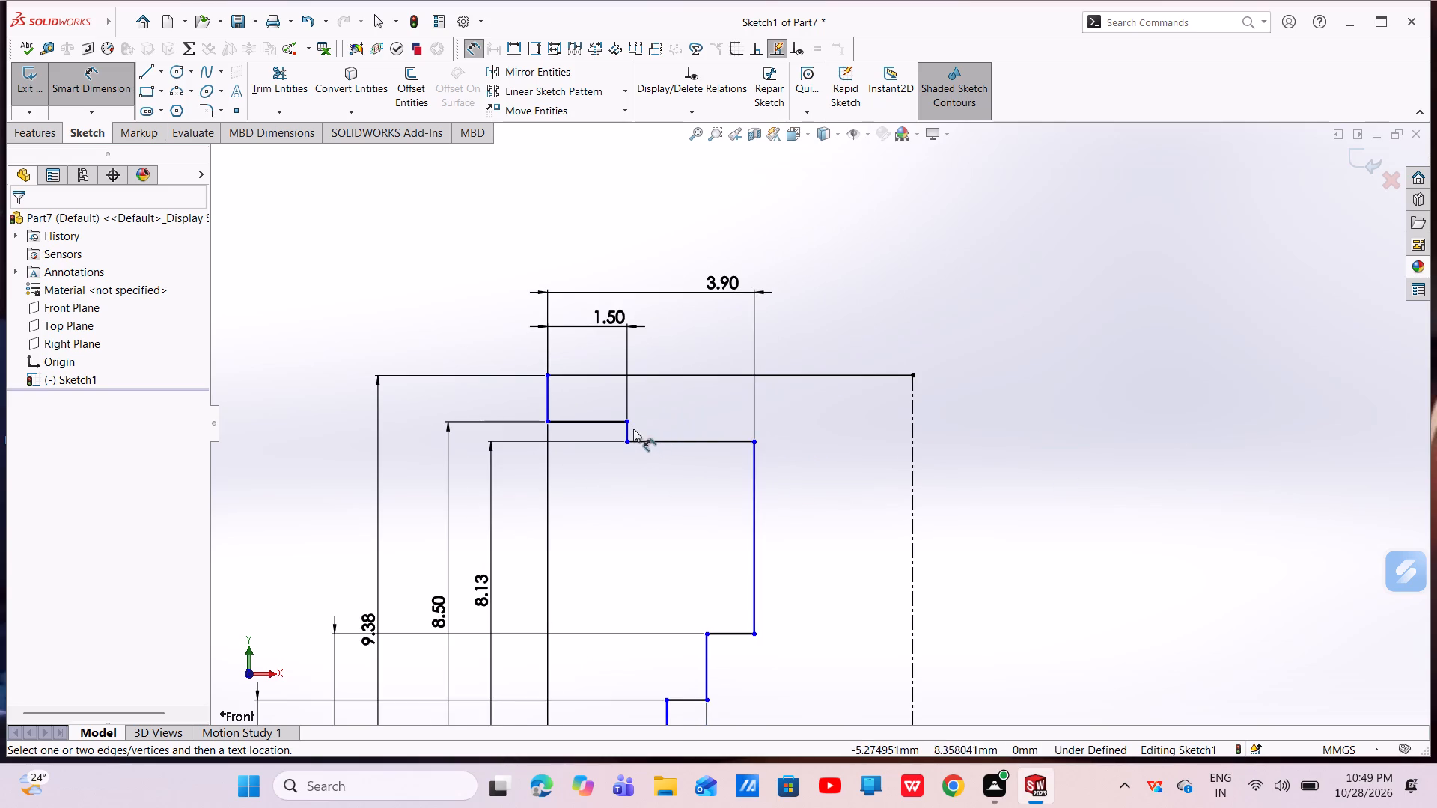
scroll(677, 466, up, 3)
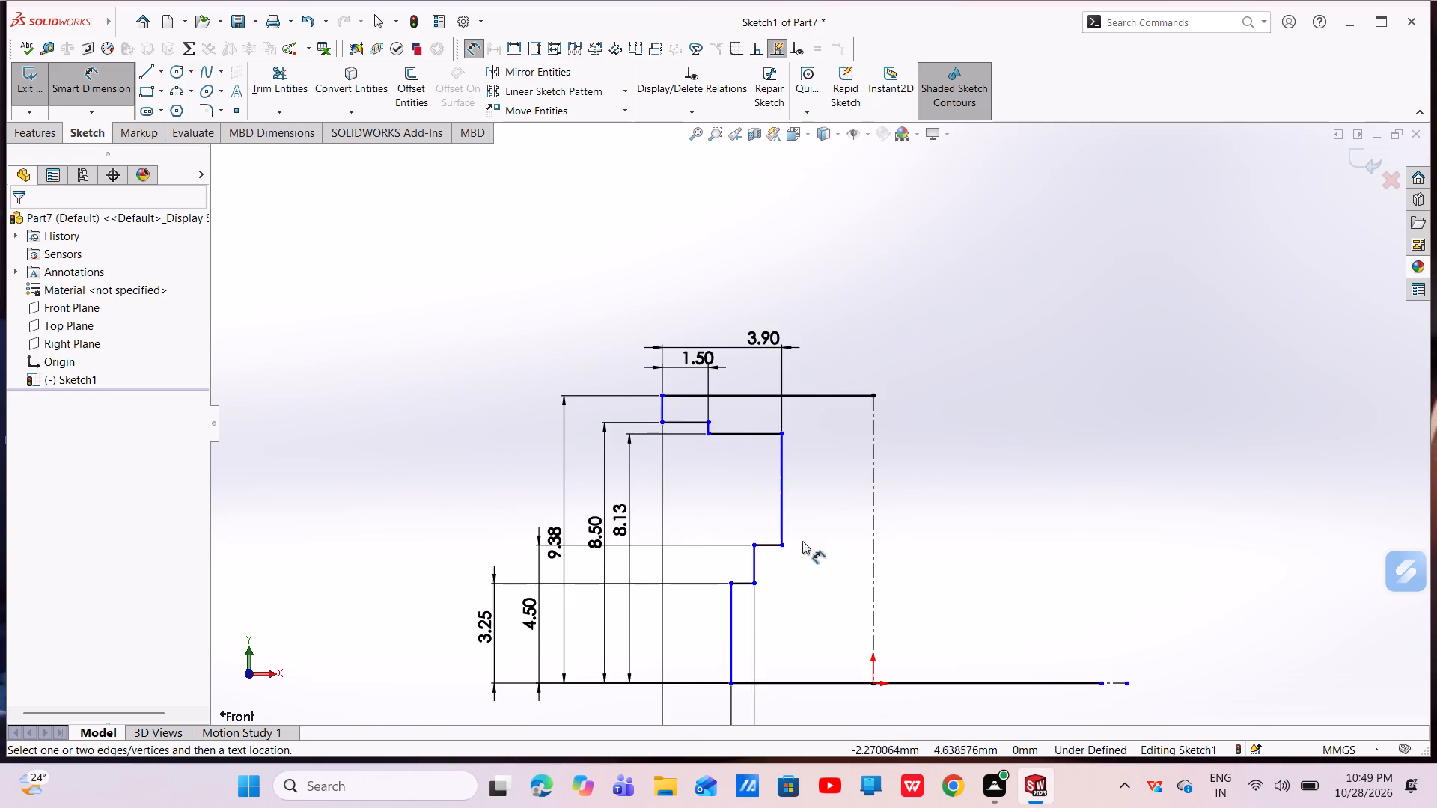
scroll(784, 531, up, 3)
scroll(888, 530, down, 4)
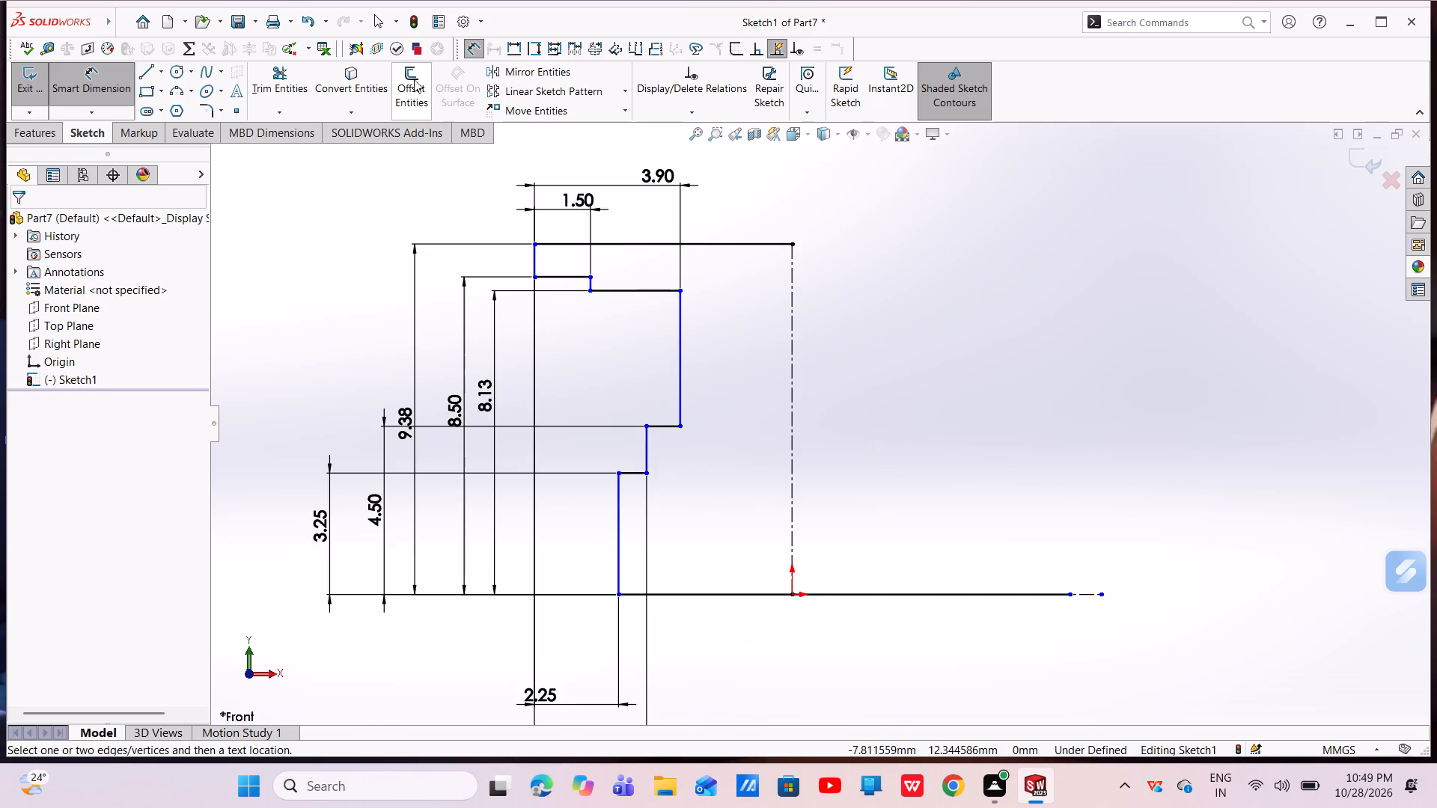
click(157, 73)
click(155, 92)
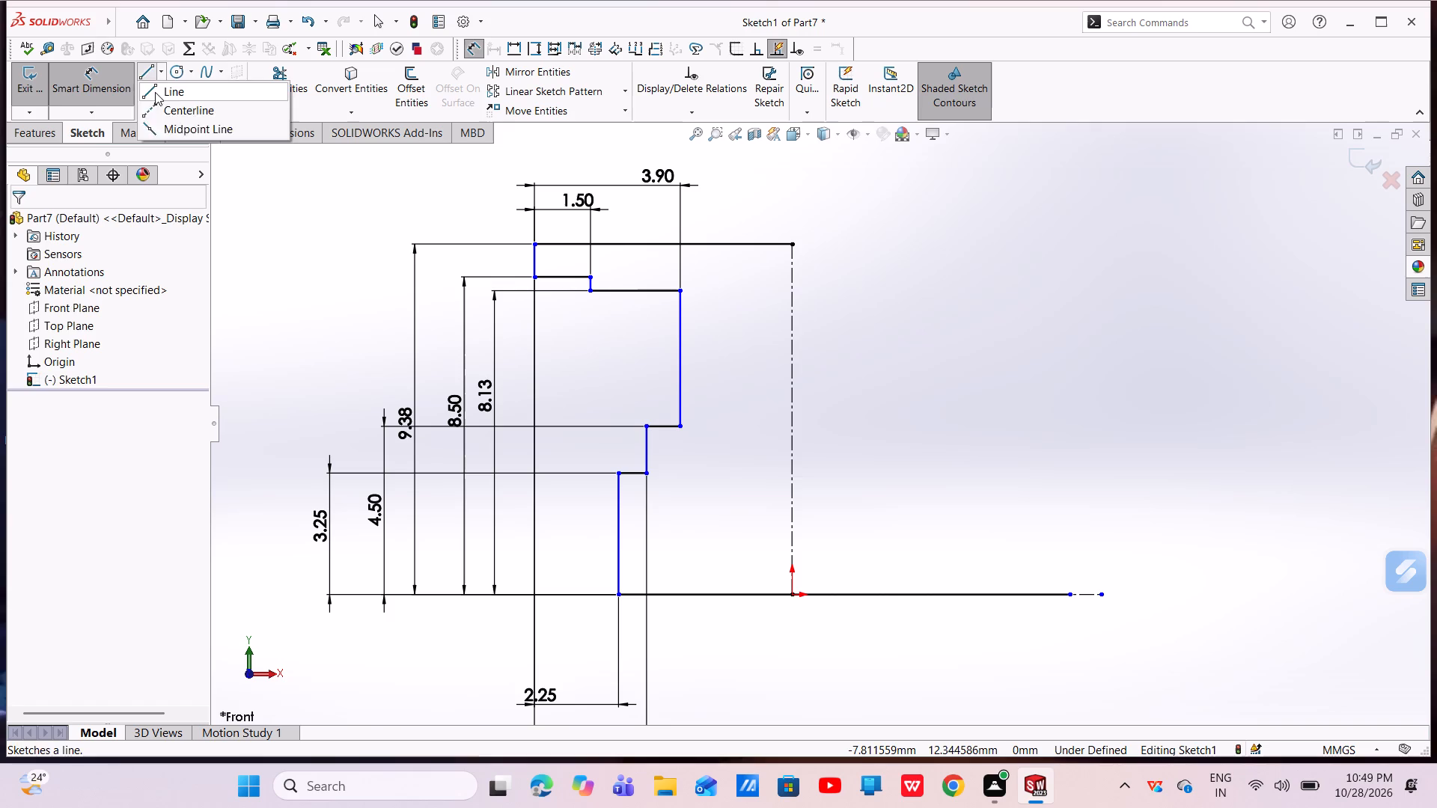
click(795, 247)
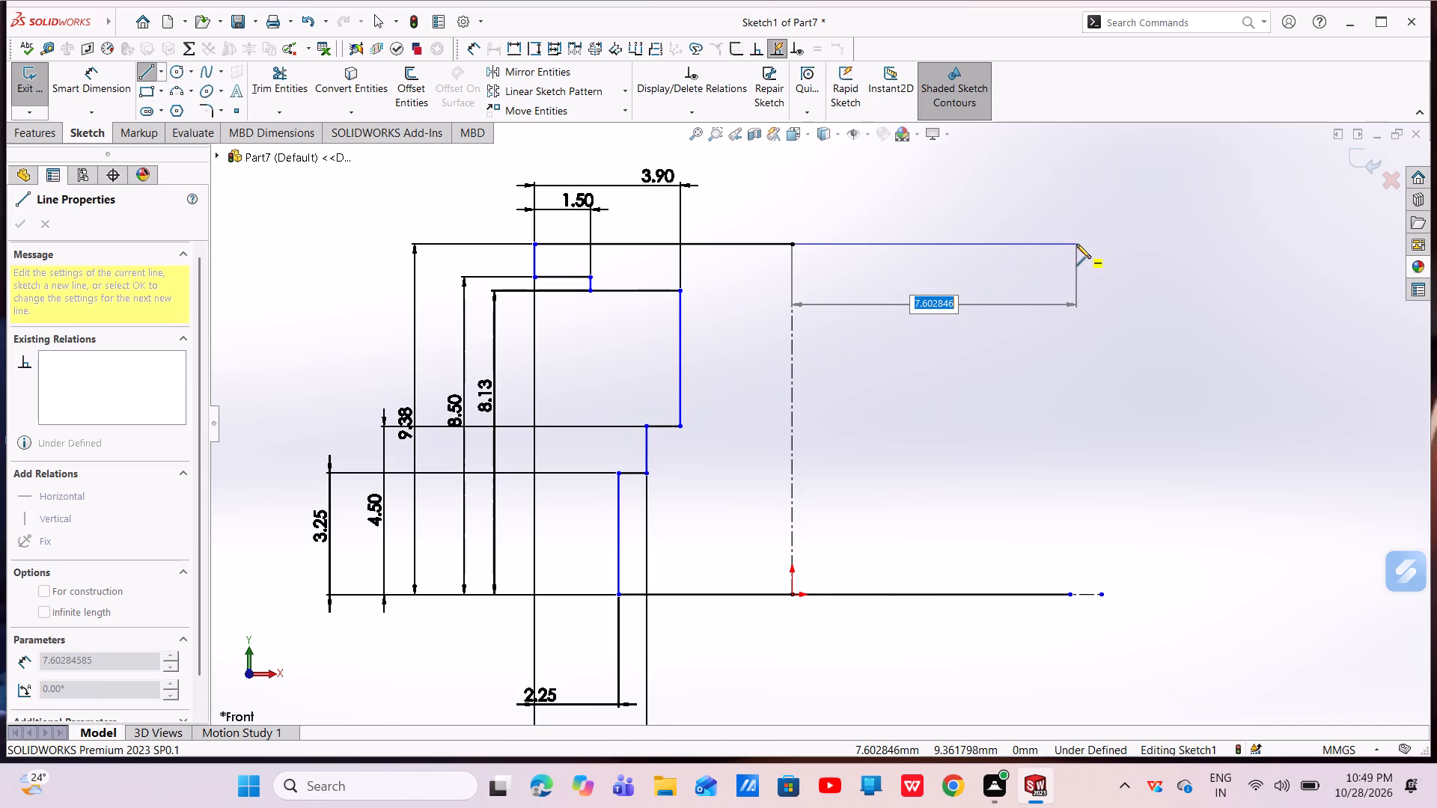
click(1076, 243)
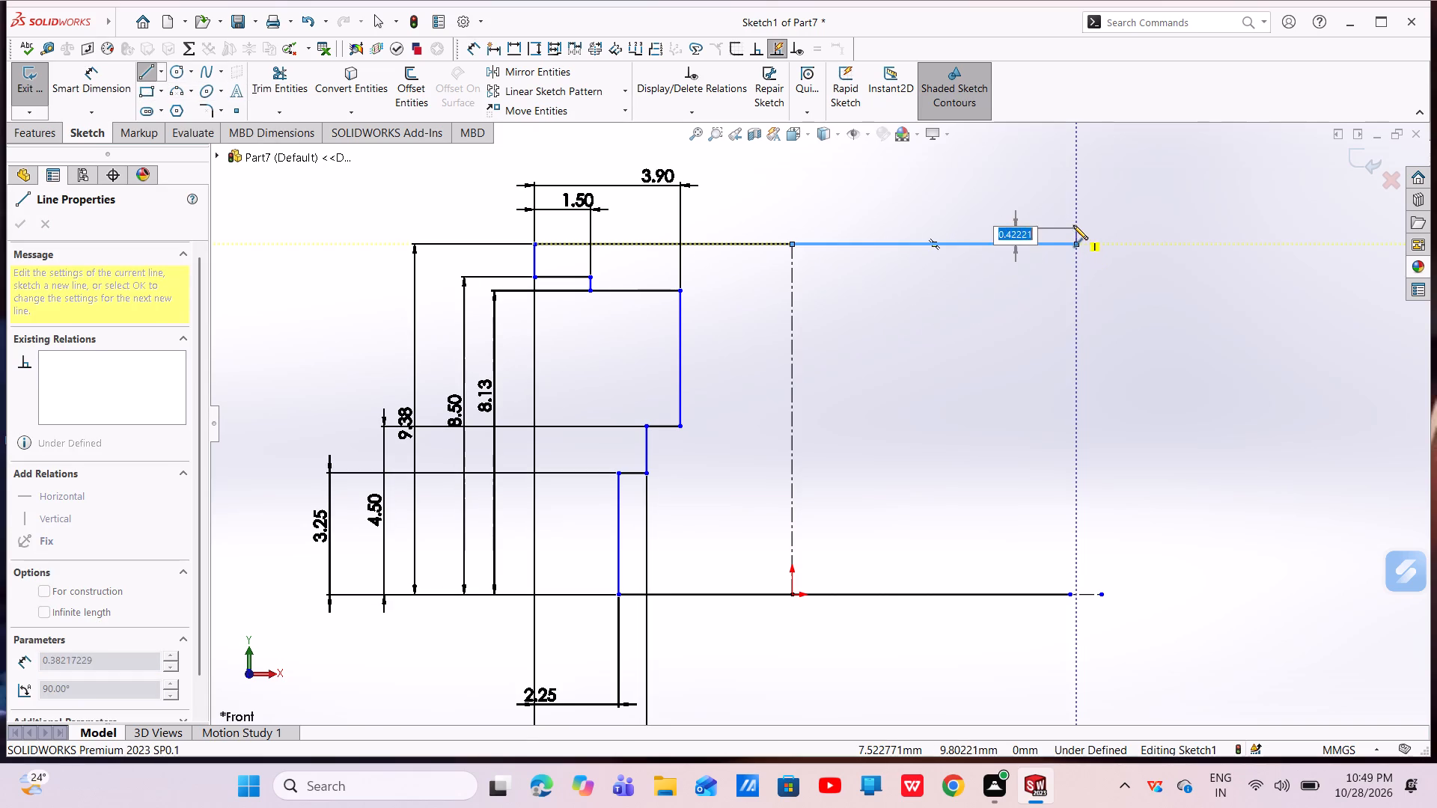
click(1074, 203)
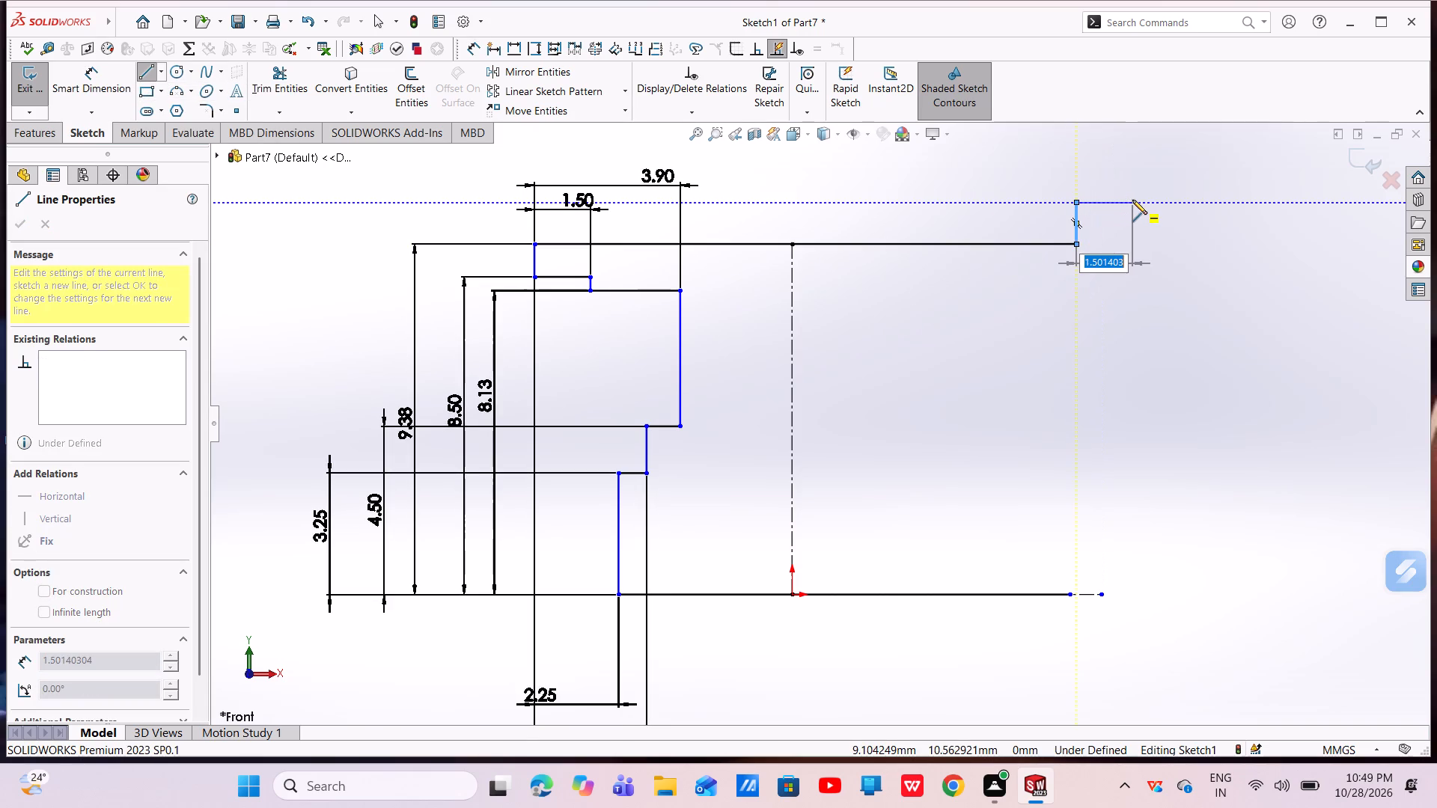
click(1132, 200)
click(1133, 224)
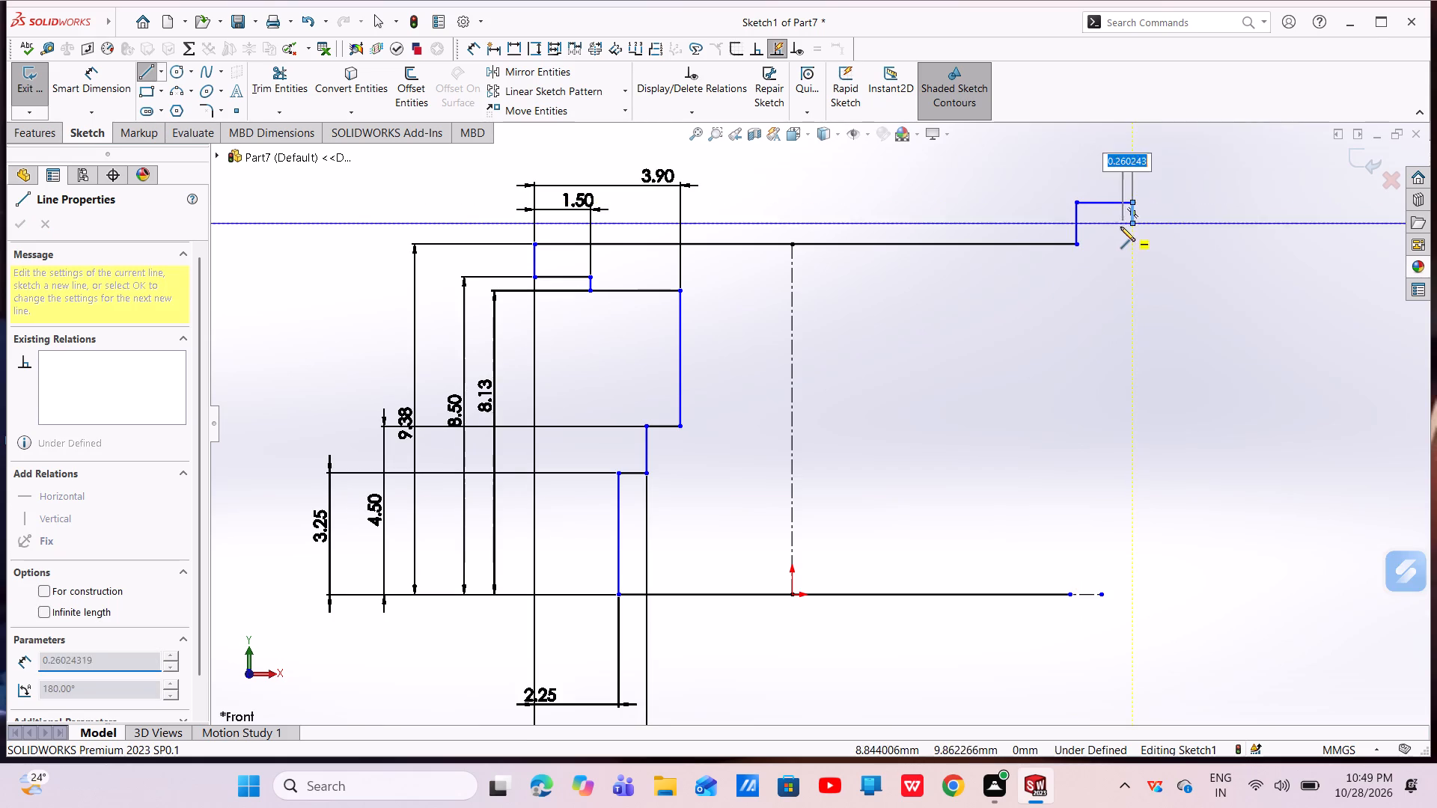
click(1102, 224)
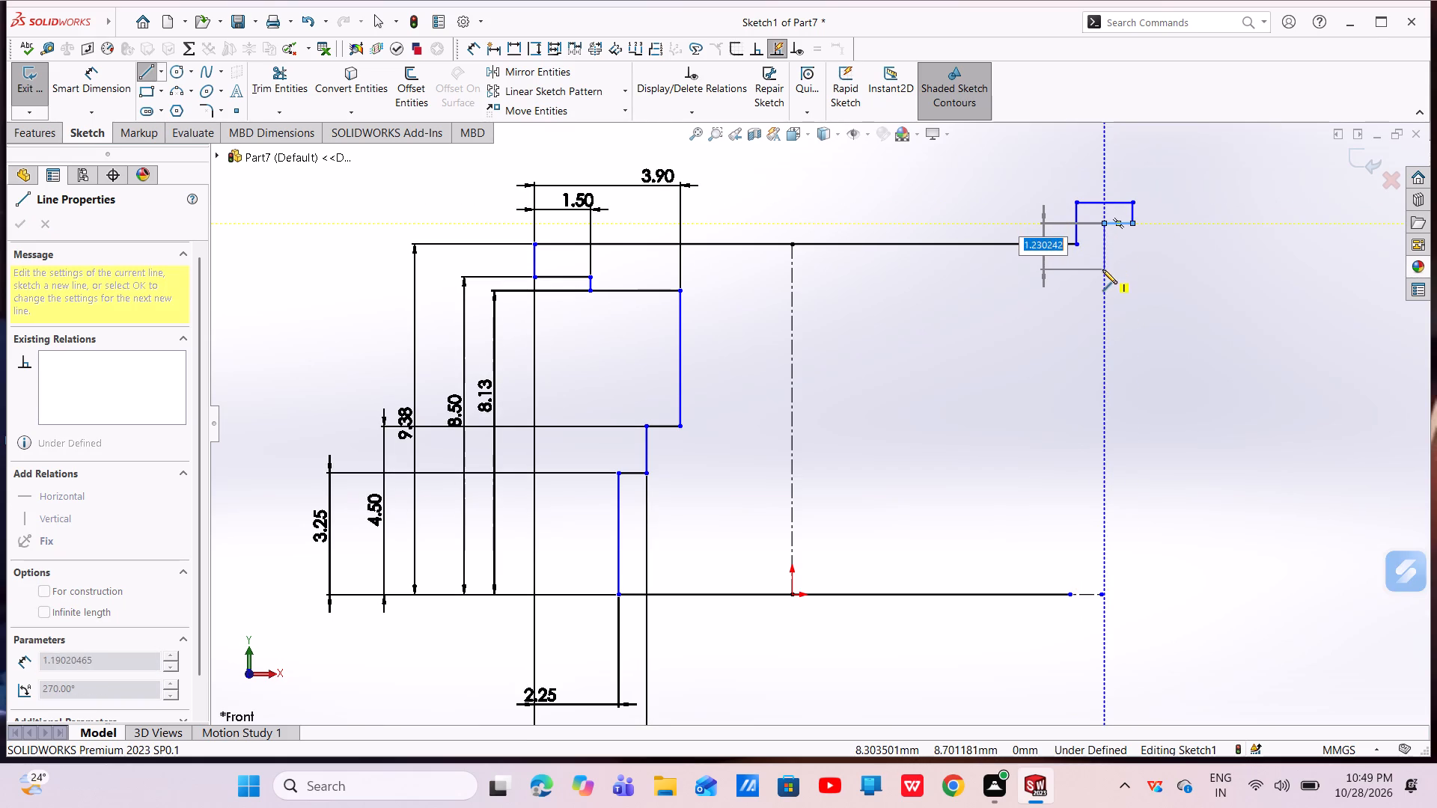
Continue the line chain down through inward steps, a vertical about 2.7 mm long and outward steps, ending with a slanted line on the baseline.
click(1103, 270)
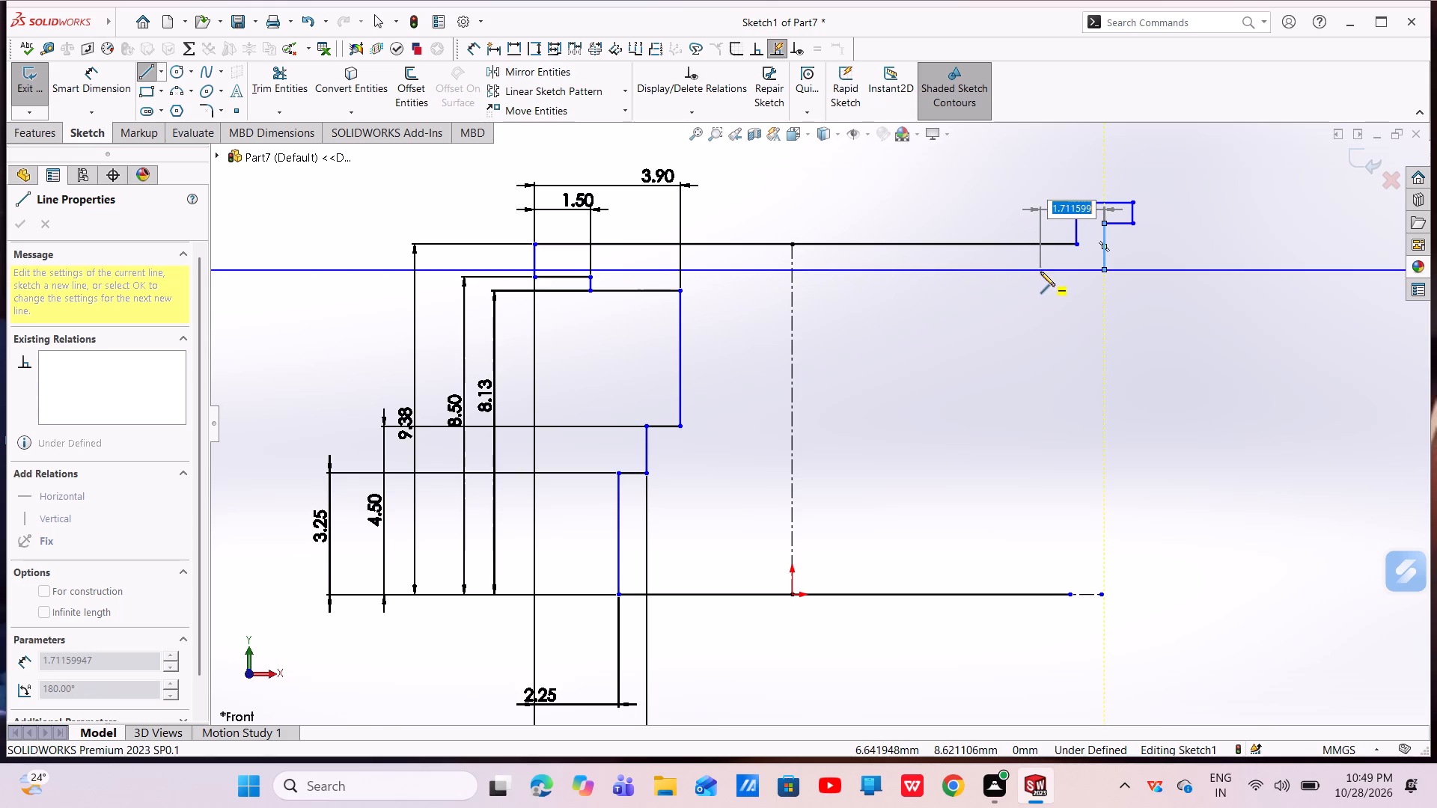
click(1040, 272)
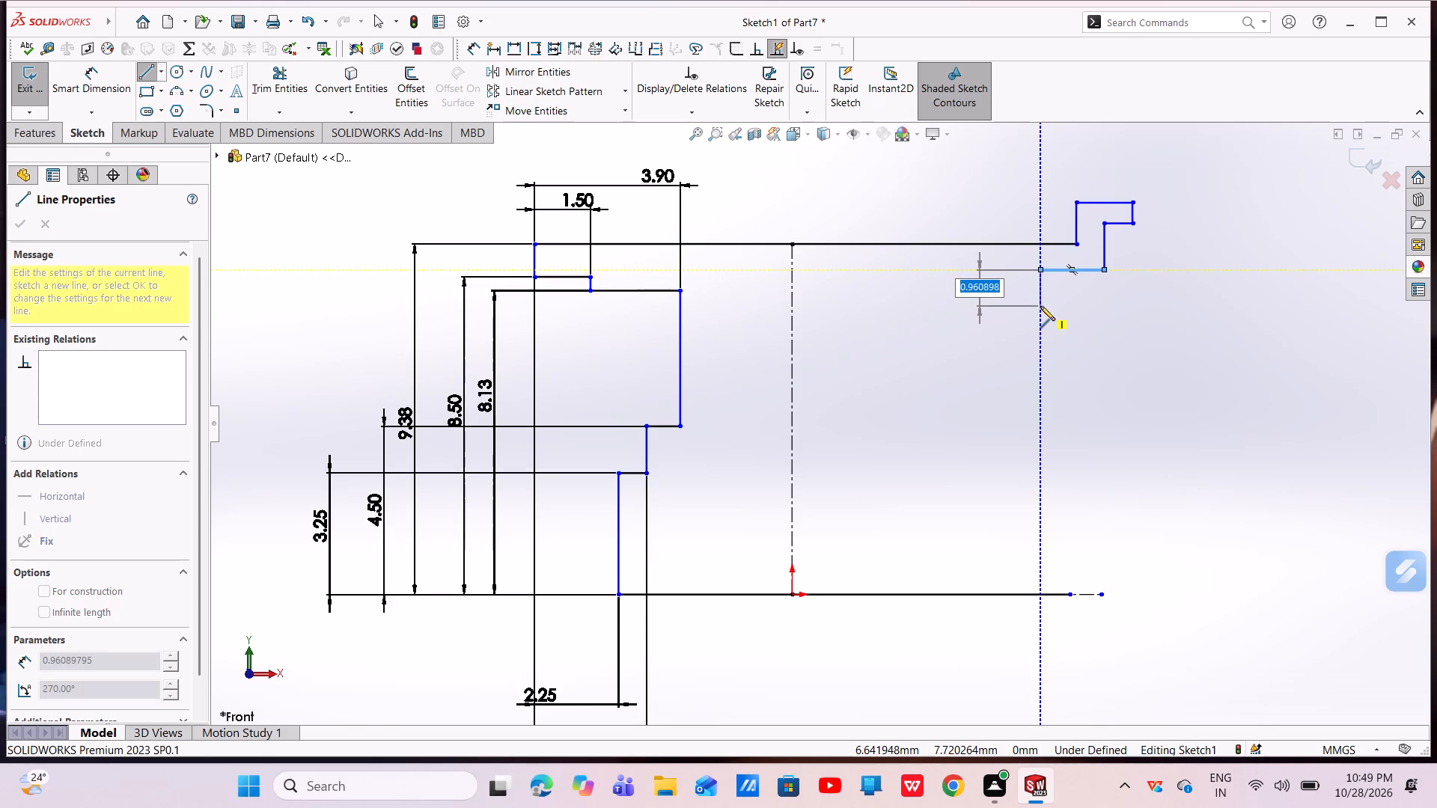
click(1040, 306)
click(998, 304)
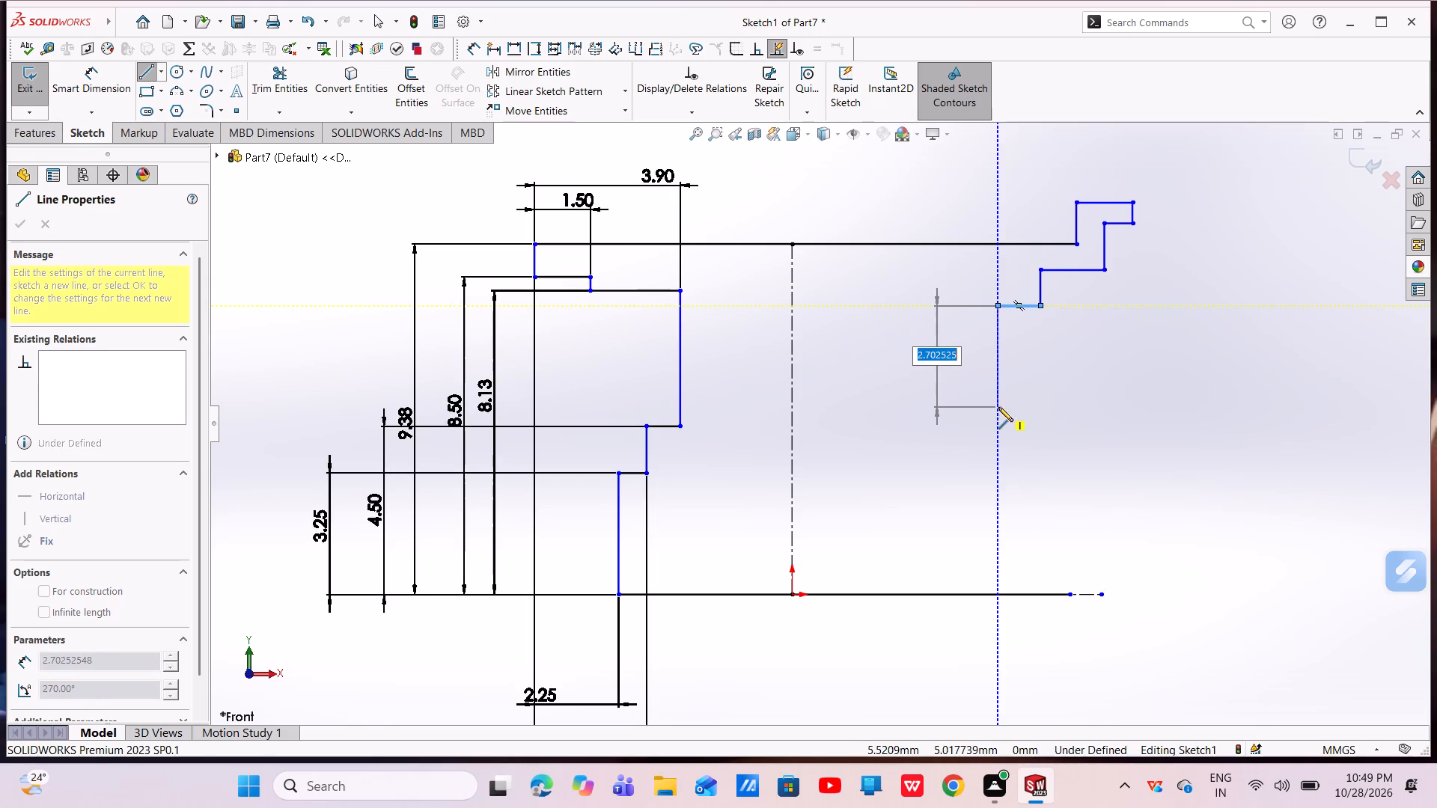
click(998, 407)
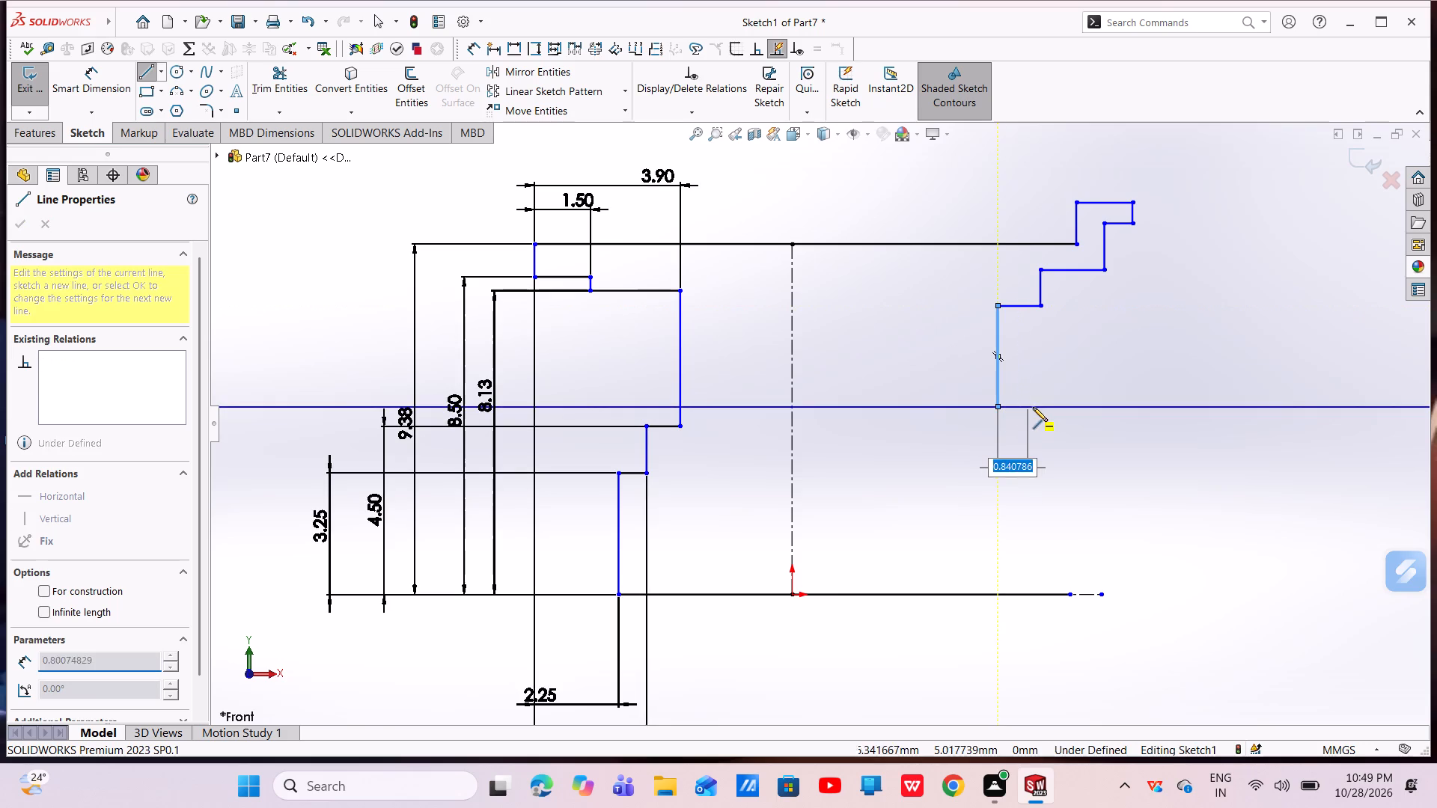
click(1034, 406)
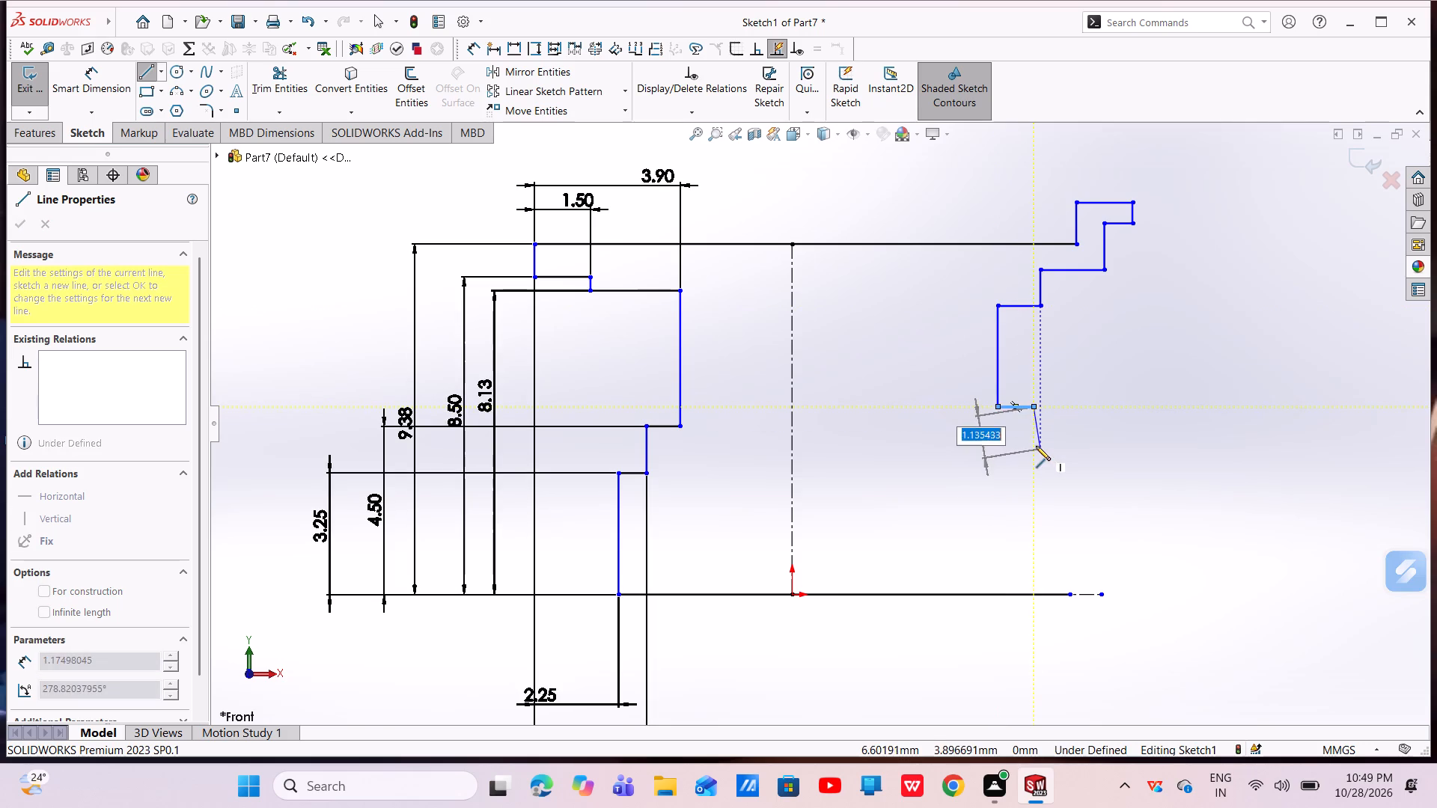
click(1034, 441)
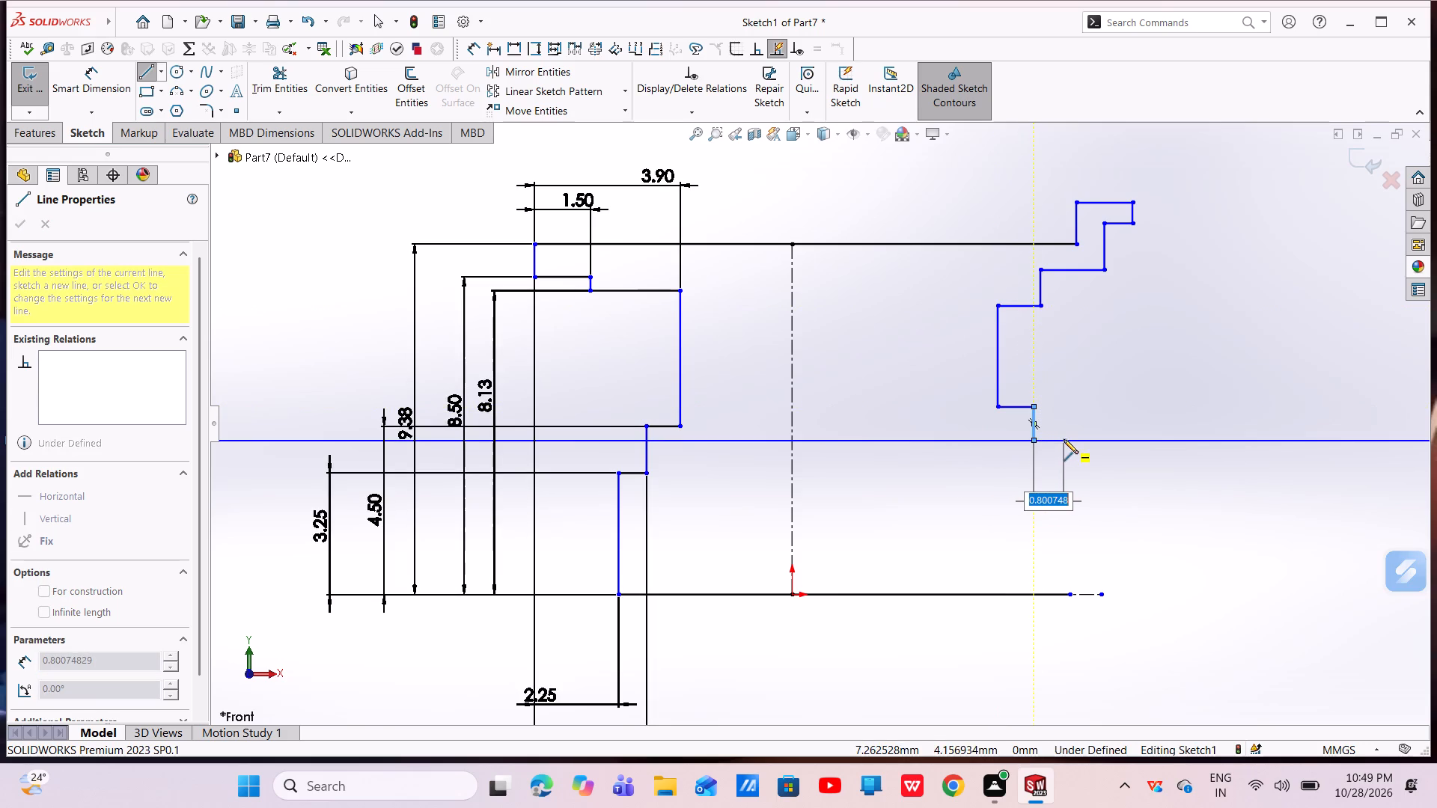
click(1064, 439)
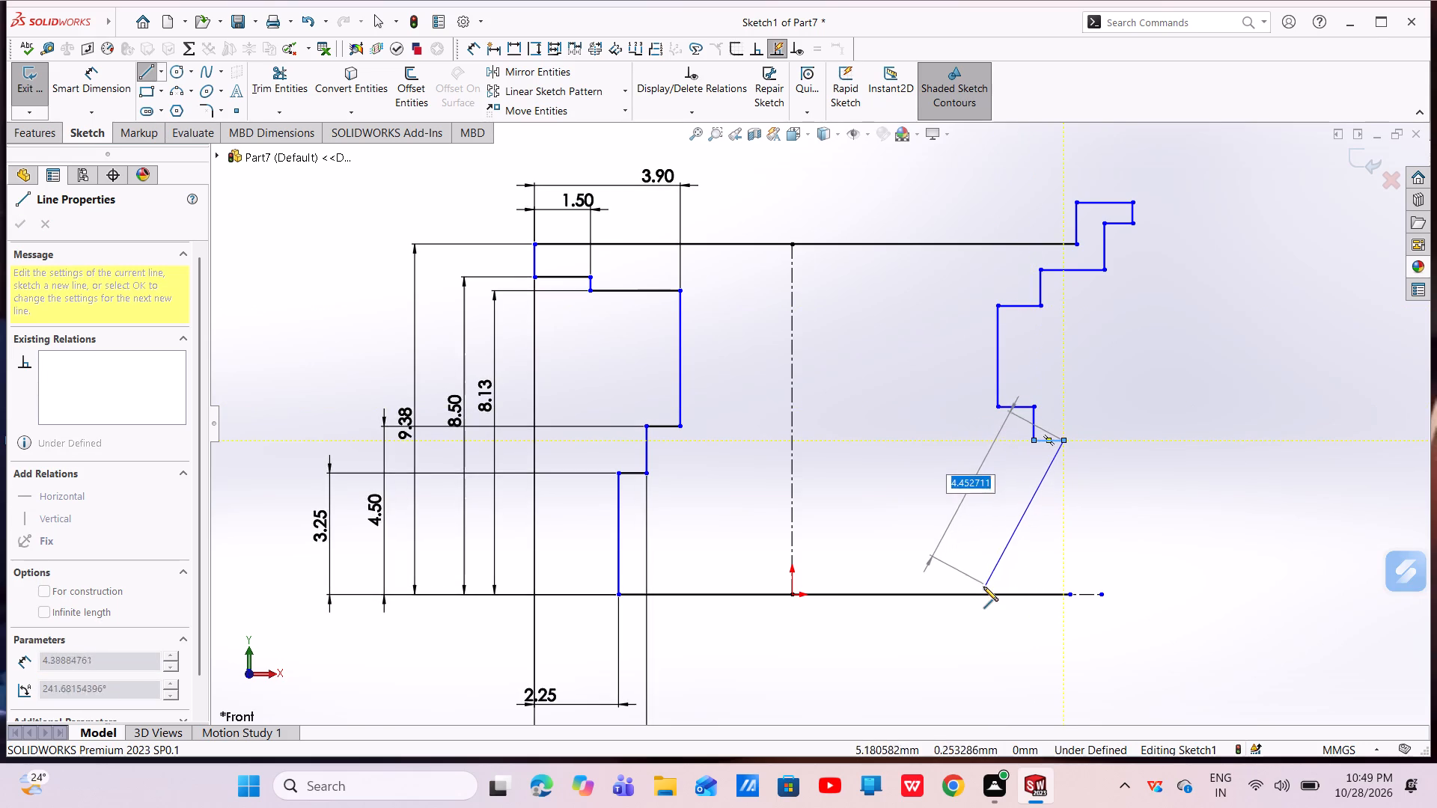
click(977, 595)
right_click(975, 590)
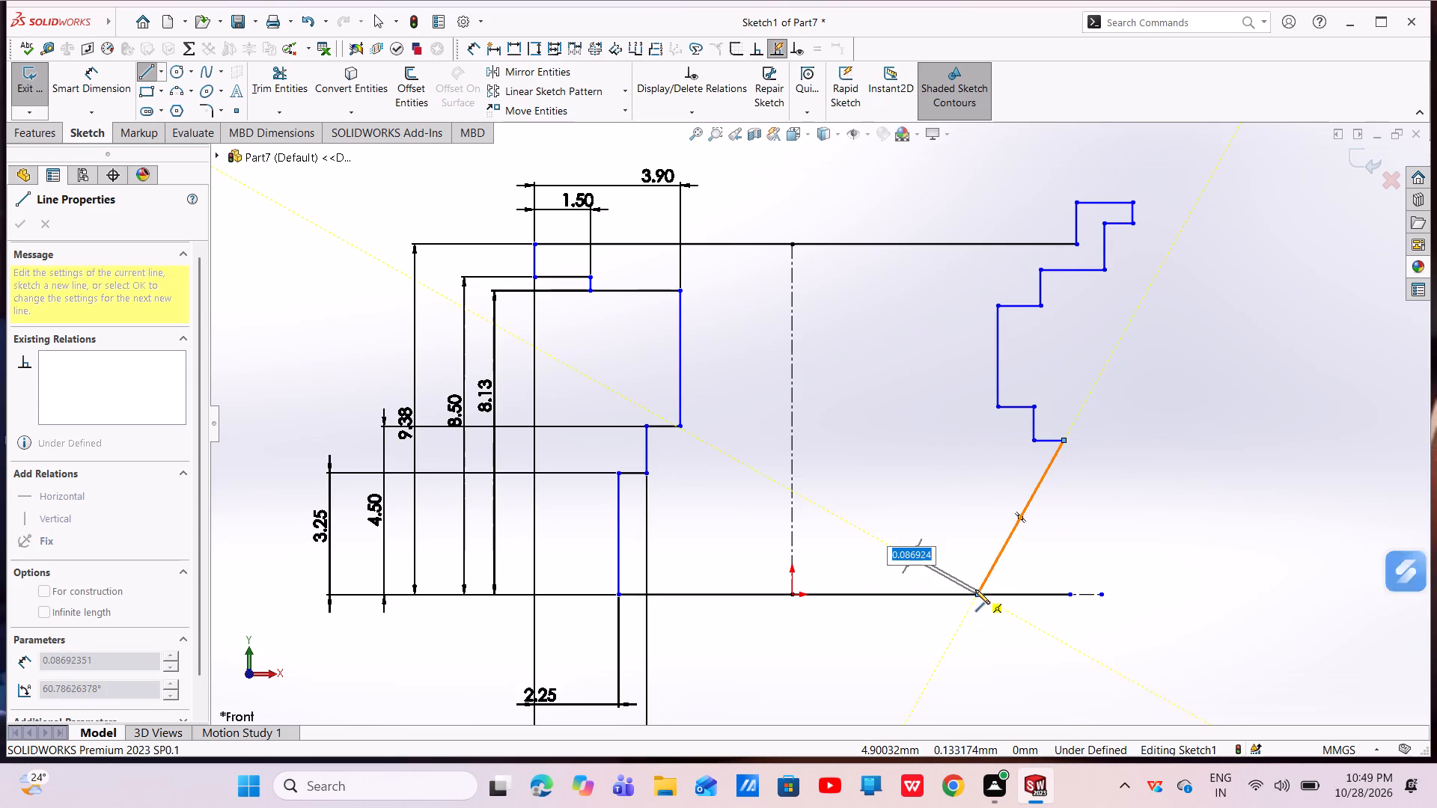
click(987, 594)
Move the new notch's upper inner corner toward the vertical centerline, to about X 3.64, Y 7.58 mm.
scroll(1052, 512, up, 3)
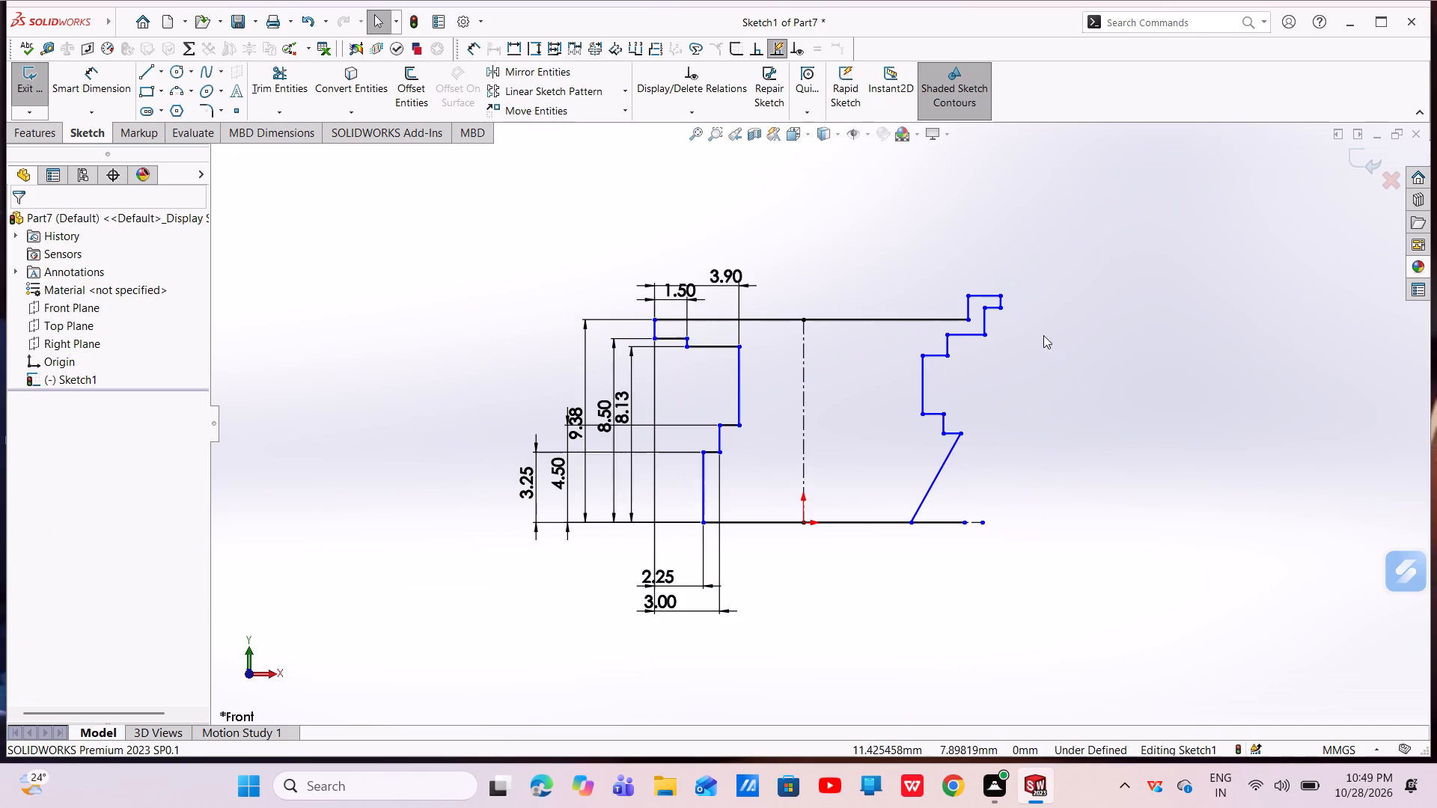
scroll(1031, 292, down, 3)
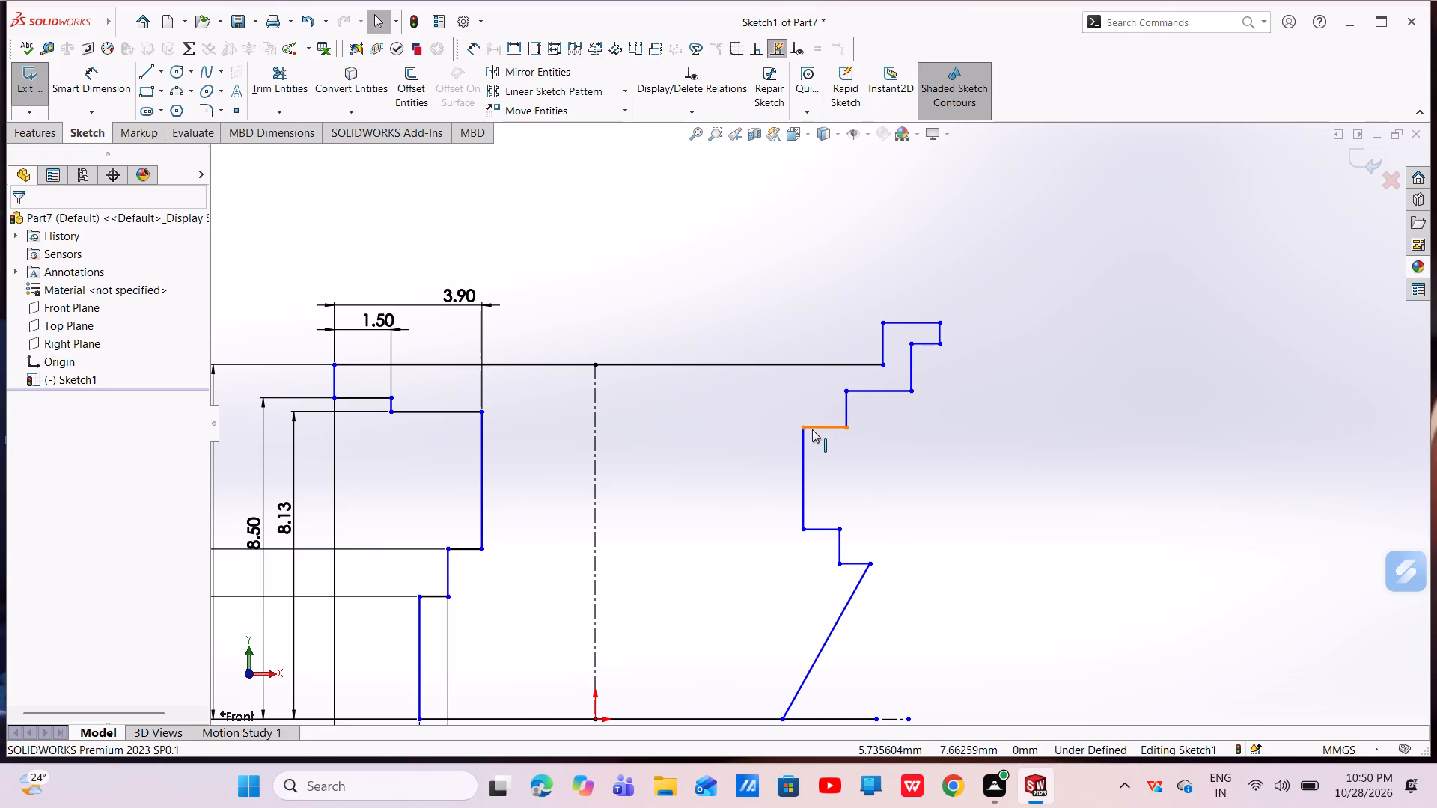
drag(805, 426, 733, 432)
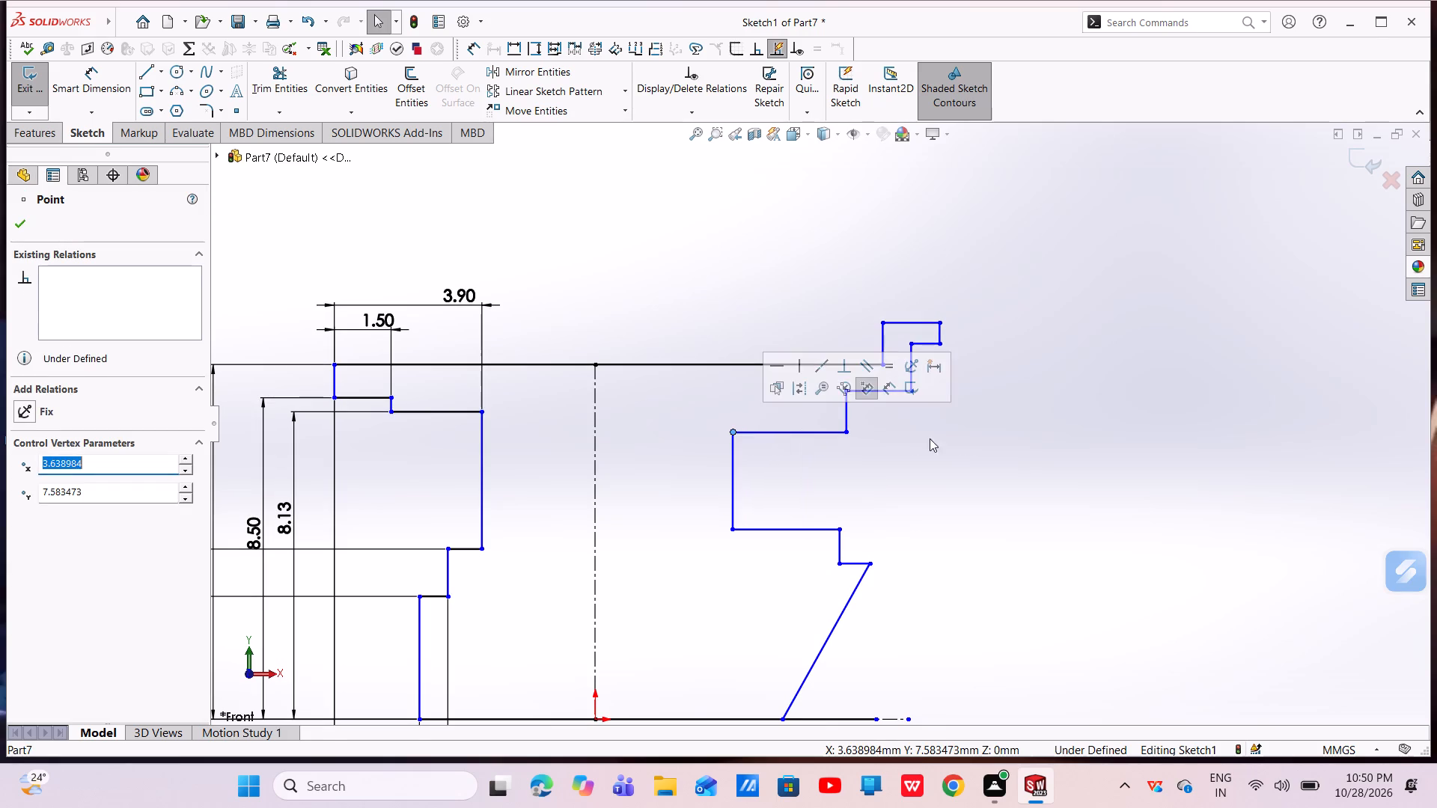
click(979, 442)
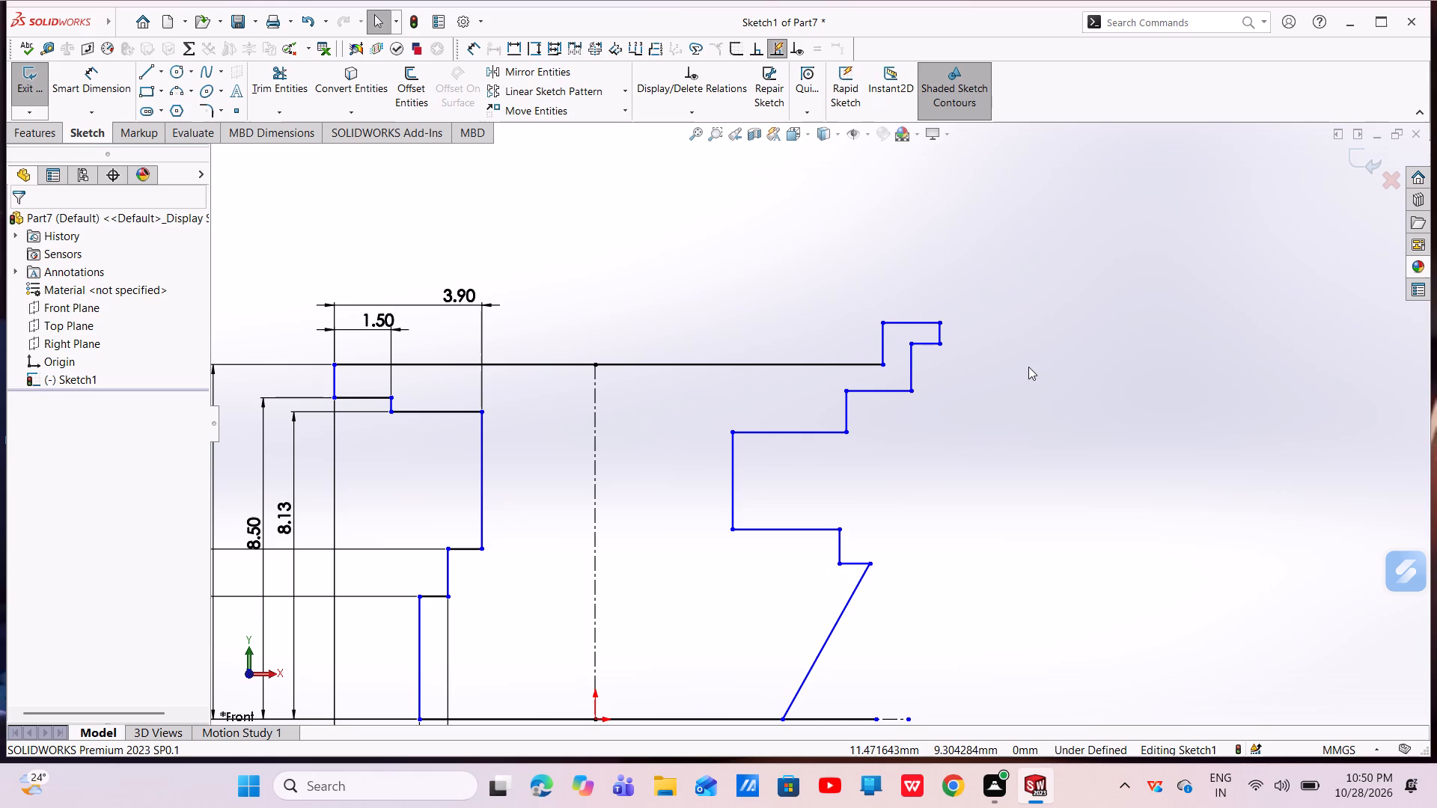
Move the two corners of the notch's lower step toward the centerline, the inner one to about X 5.08, Y 5.00 mm.
scroll(890, 559, down, 4)
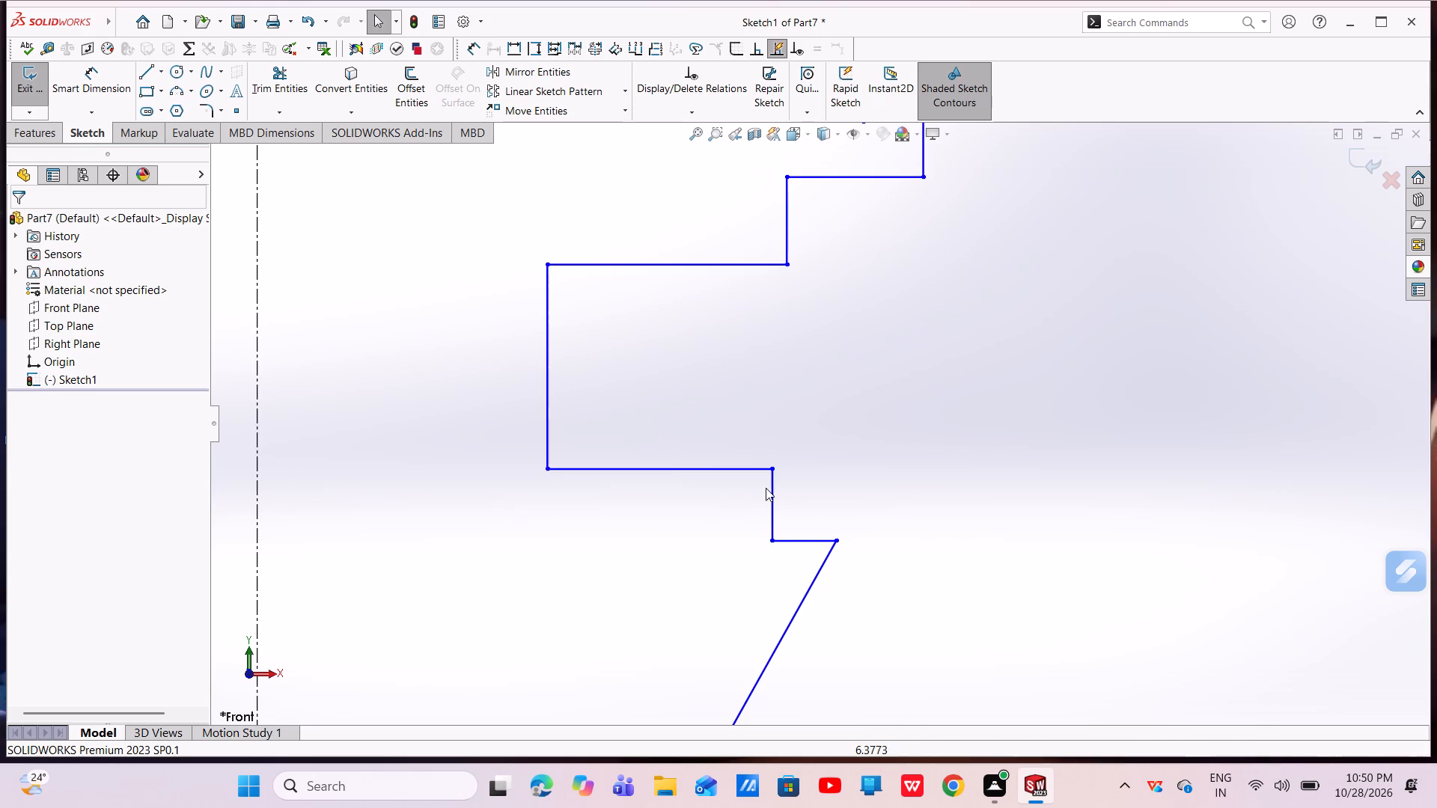
drag(770, 470, 647, 467)
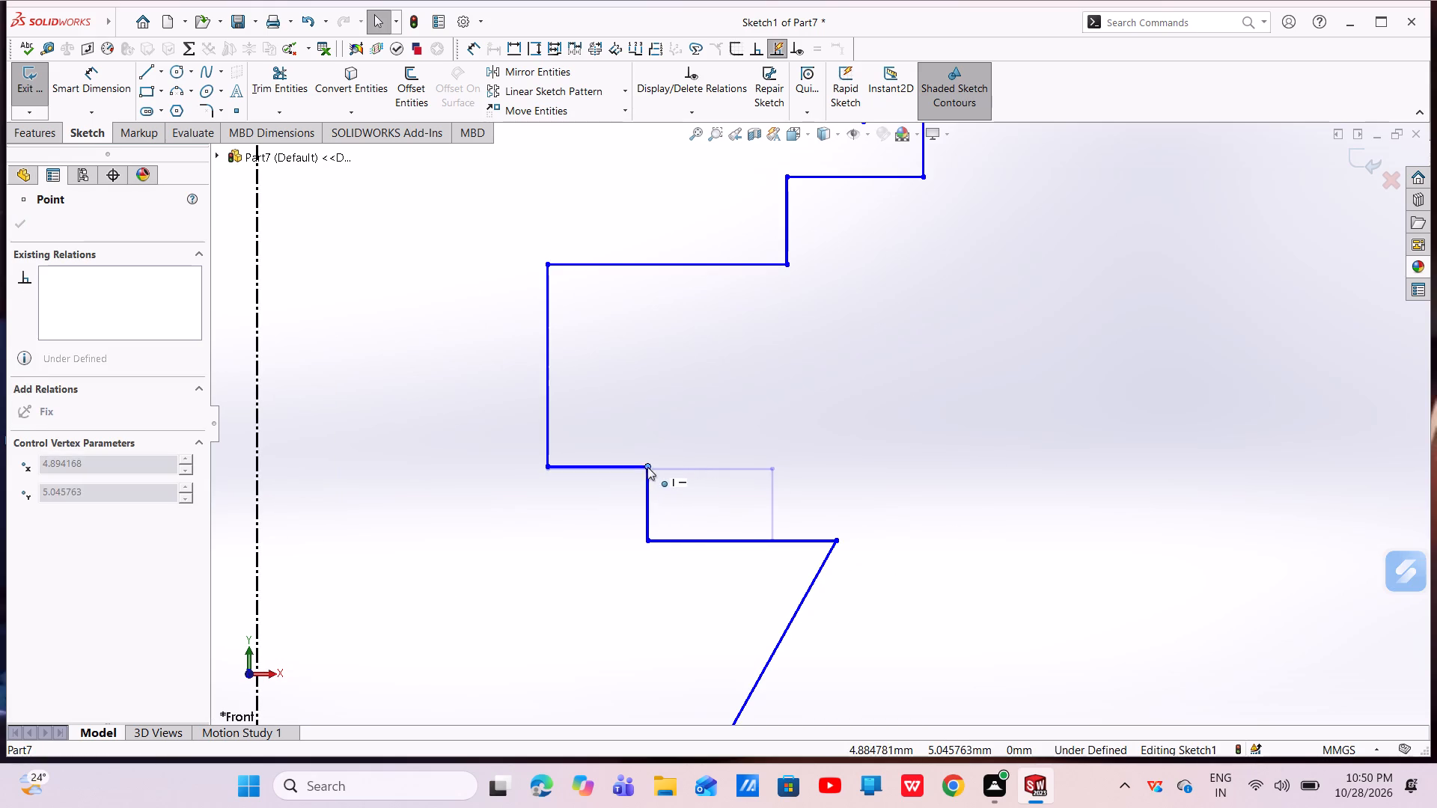
drag(647, 467, 662, 471)
drag(833, 539, 744, 539)
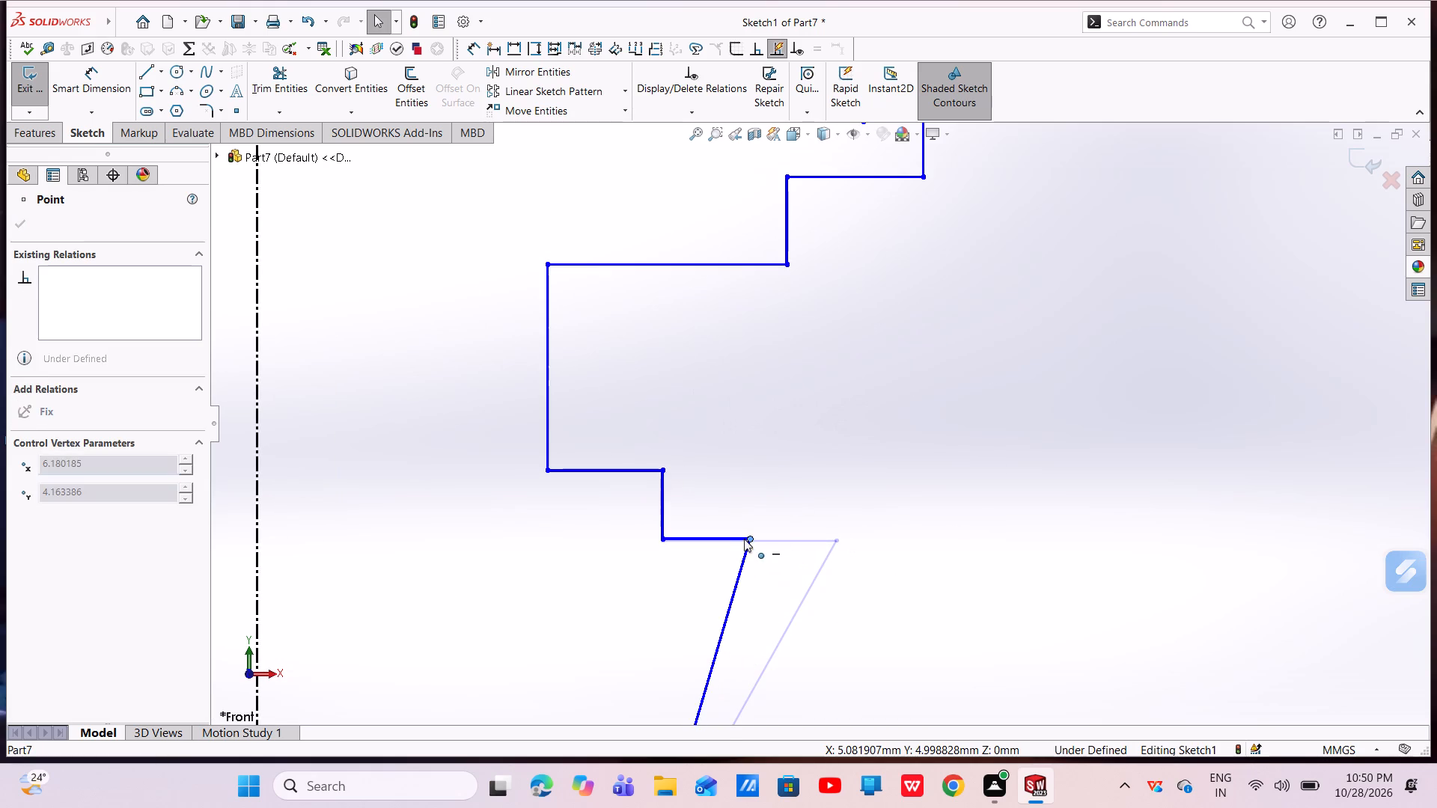
drag(744, 539, 741, 539)
Add a vertical relation to the slanted line that meets the baseline.
scroll(808, 536, up, 3)
click(758, 560)
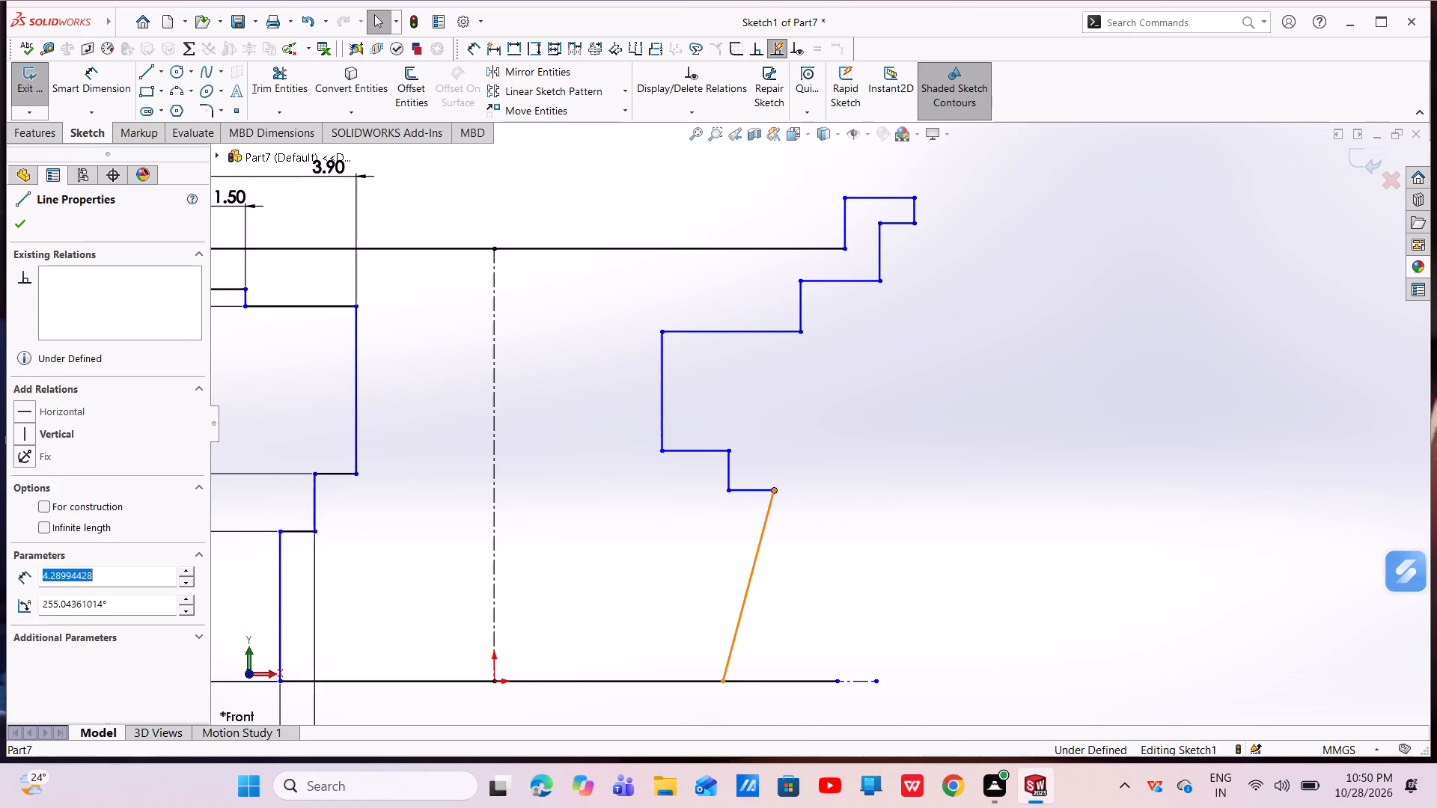
click(826, 492)
Lower the raised tab's bottom line so that the tab's outer vertical edge is about 0.72 mm long.
scroll(788, 425, up, 3)
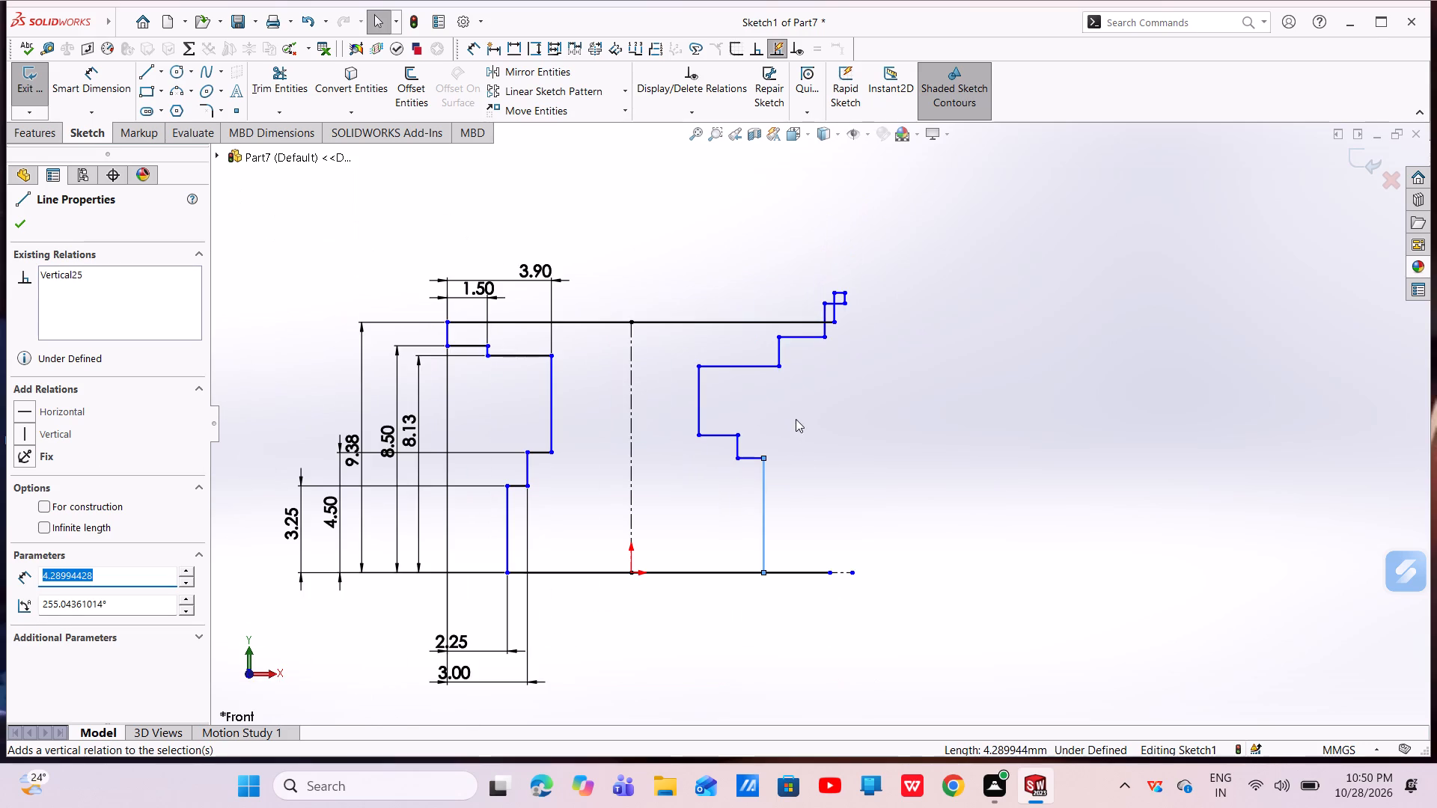
scroll(839, 302, down, 6)
drag(808, 369, 834, 382)
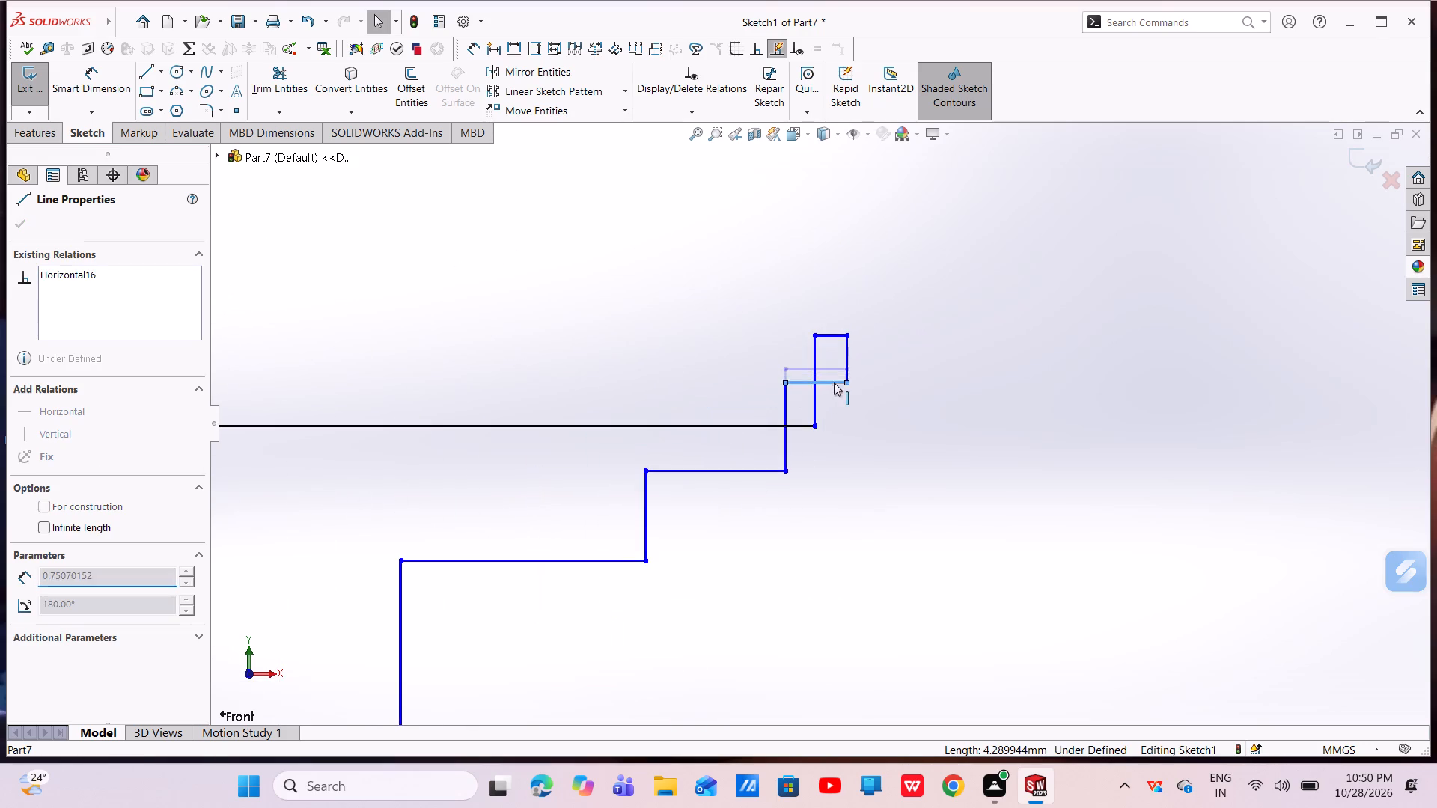
drag(834, 382, 851, 395)
Move the vertical line below the raised tab outward, just past the end of the top horizontal line.
drag(783, 427, 820, 441)
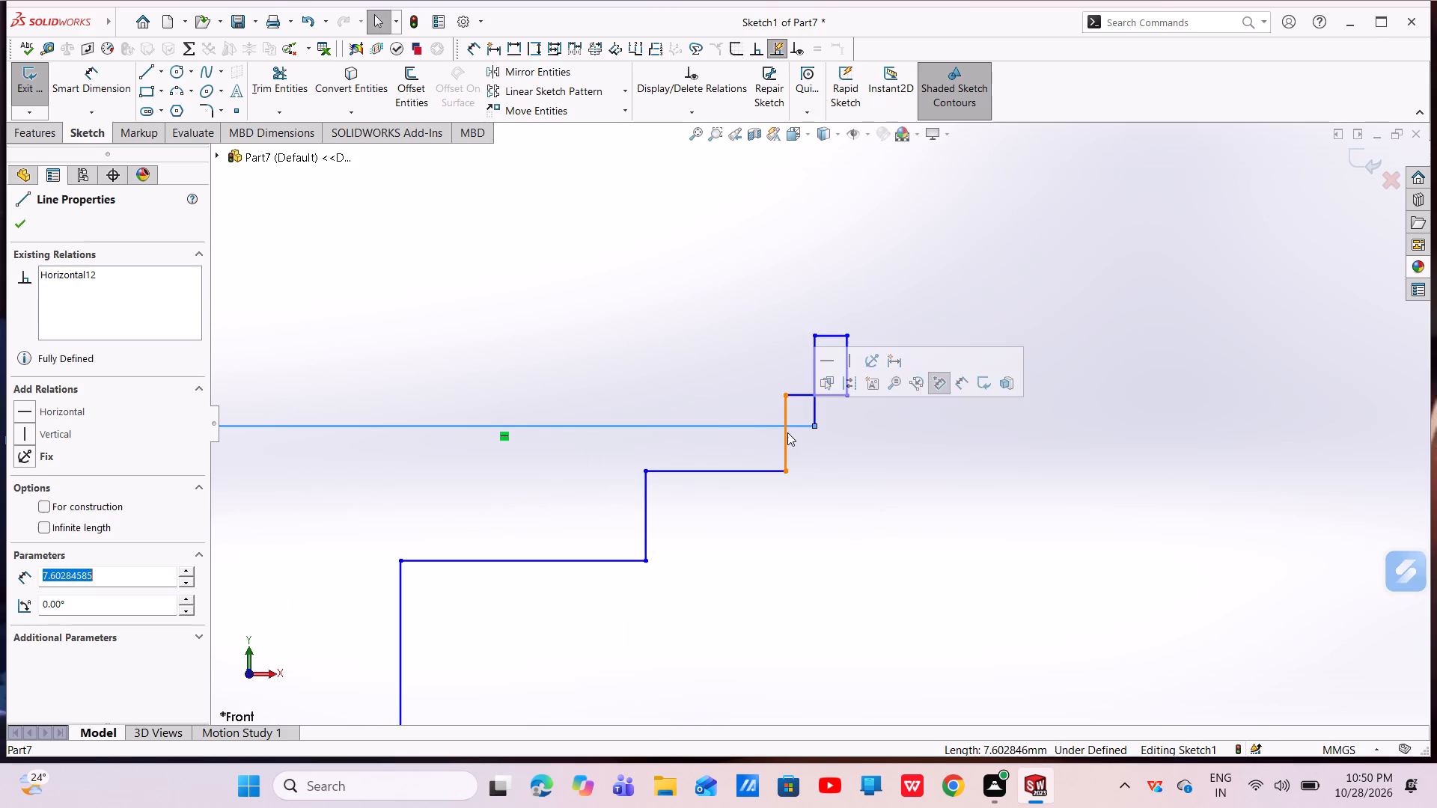
click(677, 388)
drag(783, 408, 802, 413)
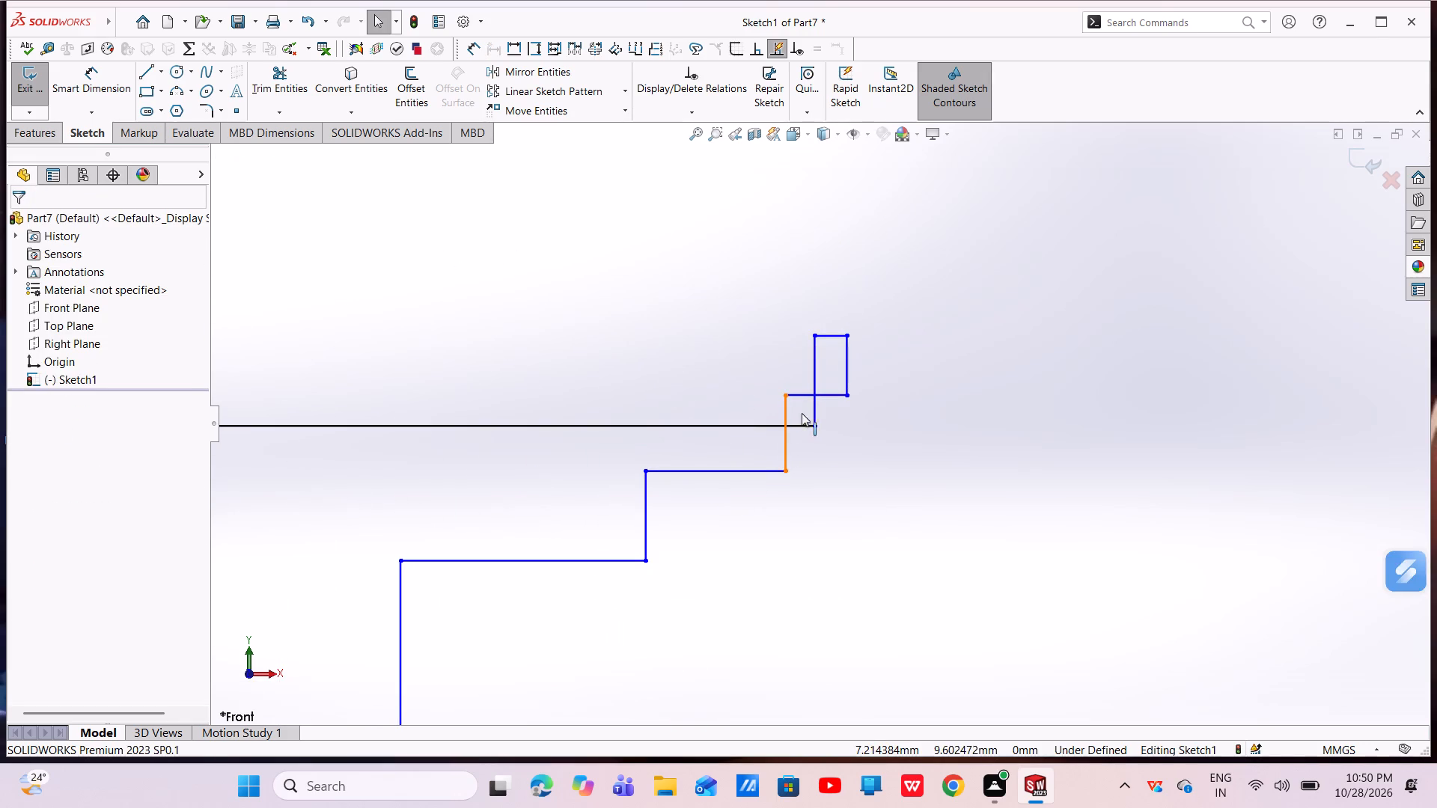
drag(802, 413, 827, 451)
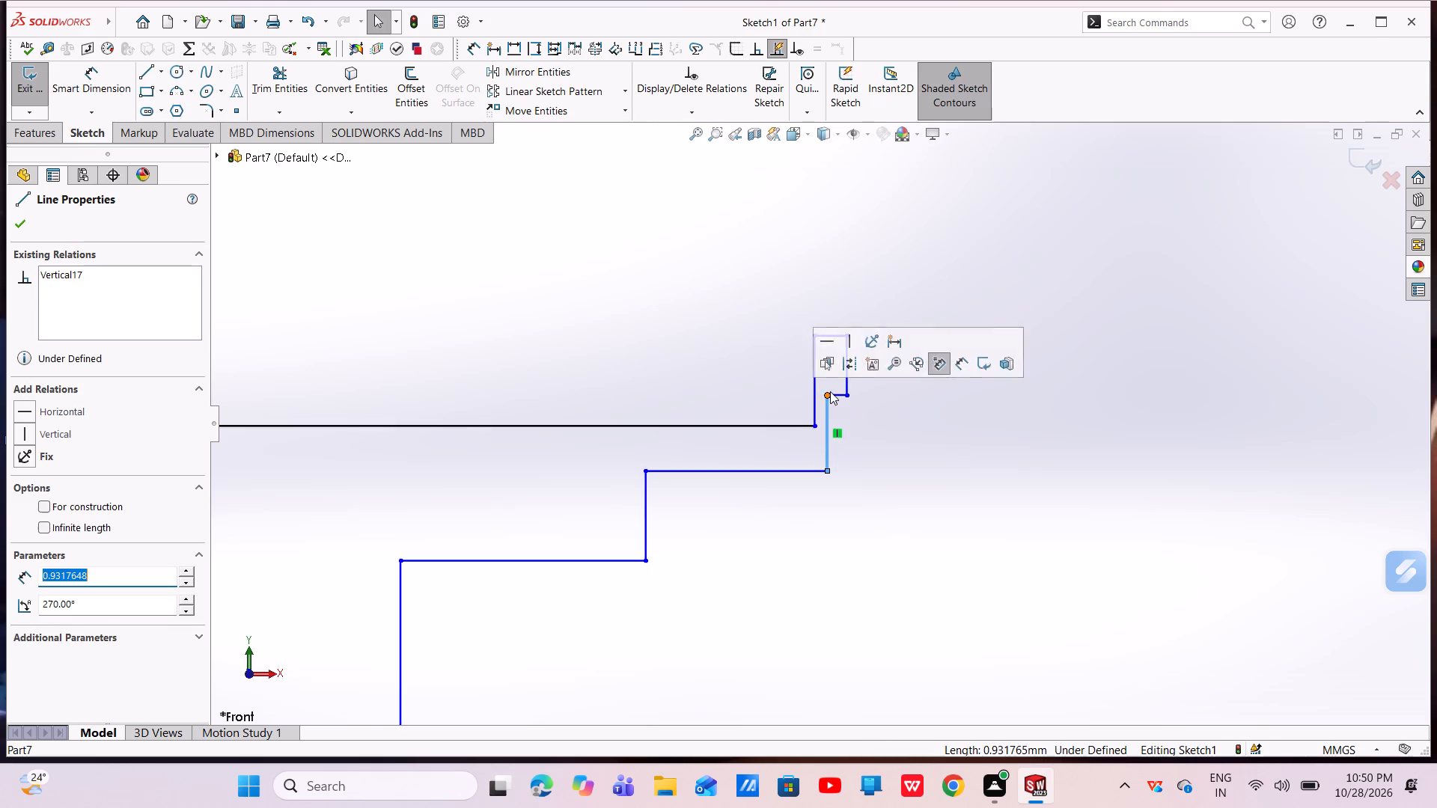
Move the raised tab's outer vertical line outward to widen the tab.
scroll(830, 391, down, 5)
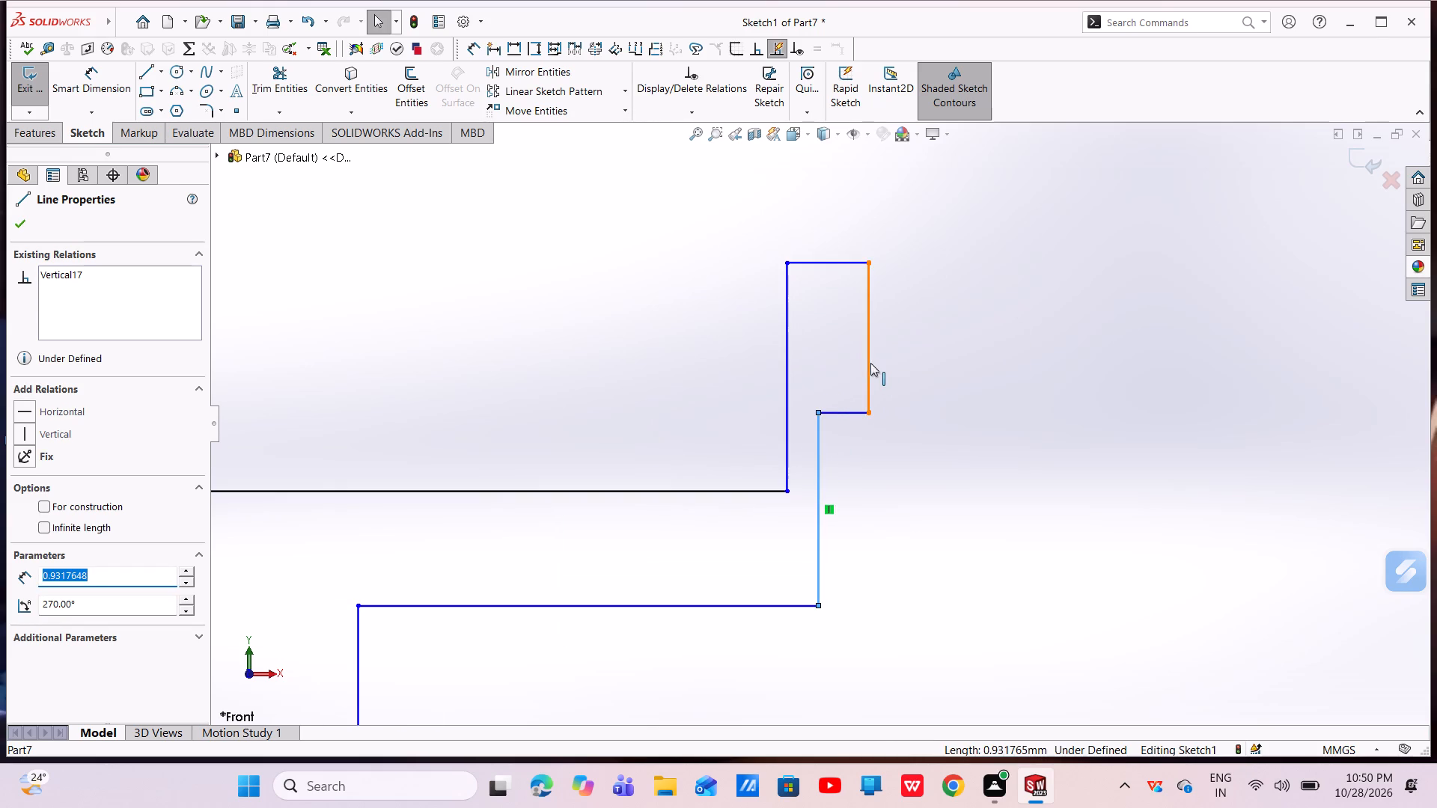
drag(867, 357, 1010, 371)
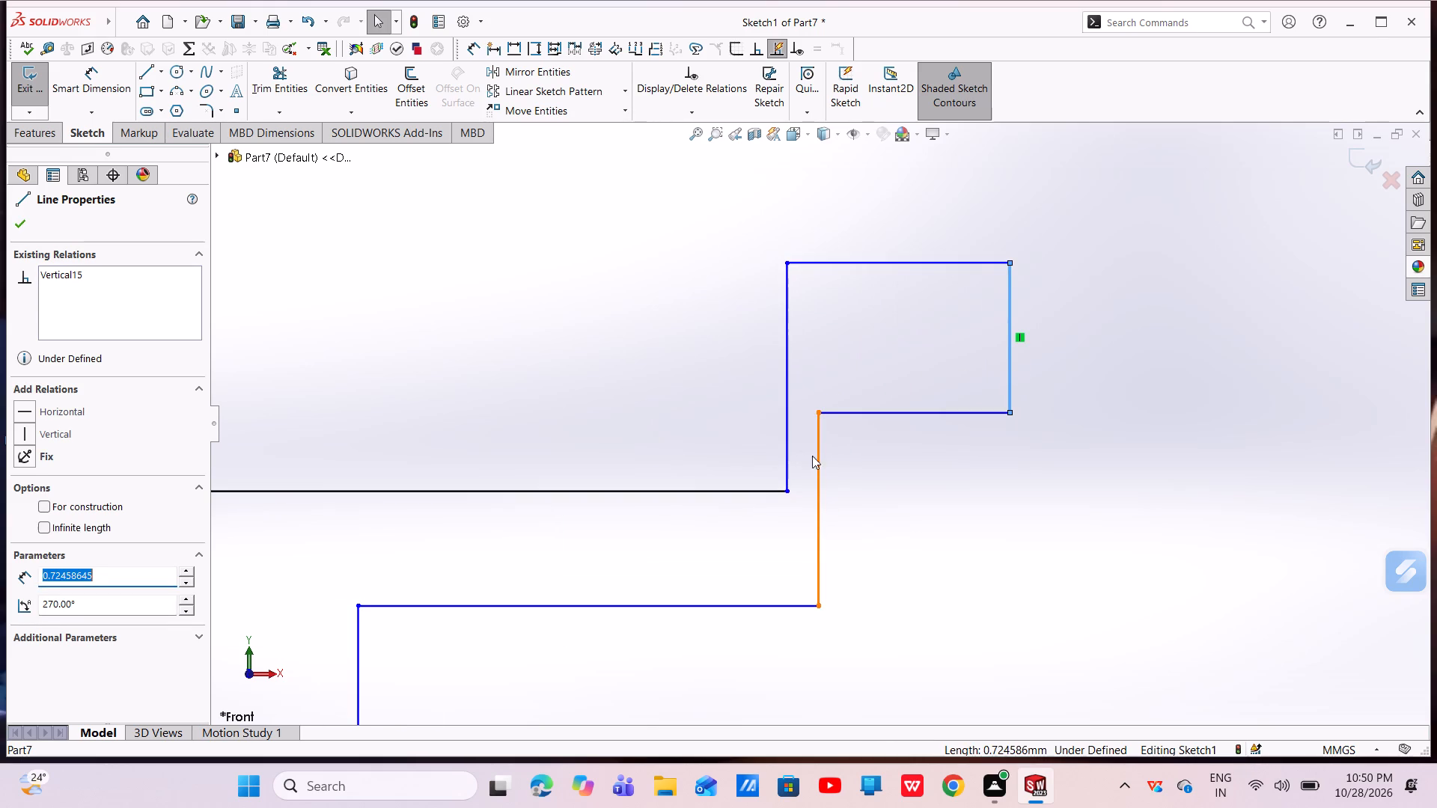
Reshape the raised tab by moving the vertical line below it outward and bringing its top and bottom lines closer, leaving an outer edge about 0.32 mm long.
drag(817, 458, 900, 453)
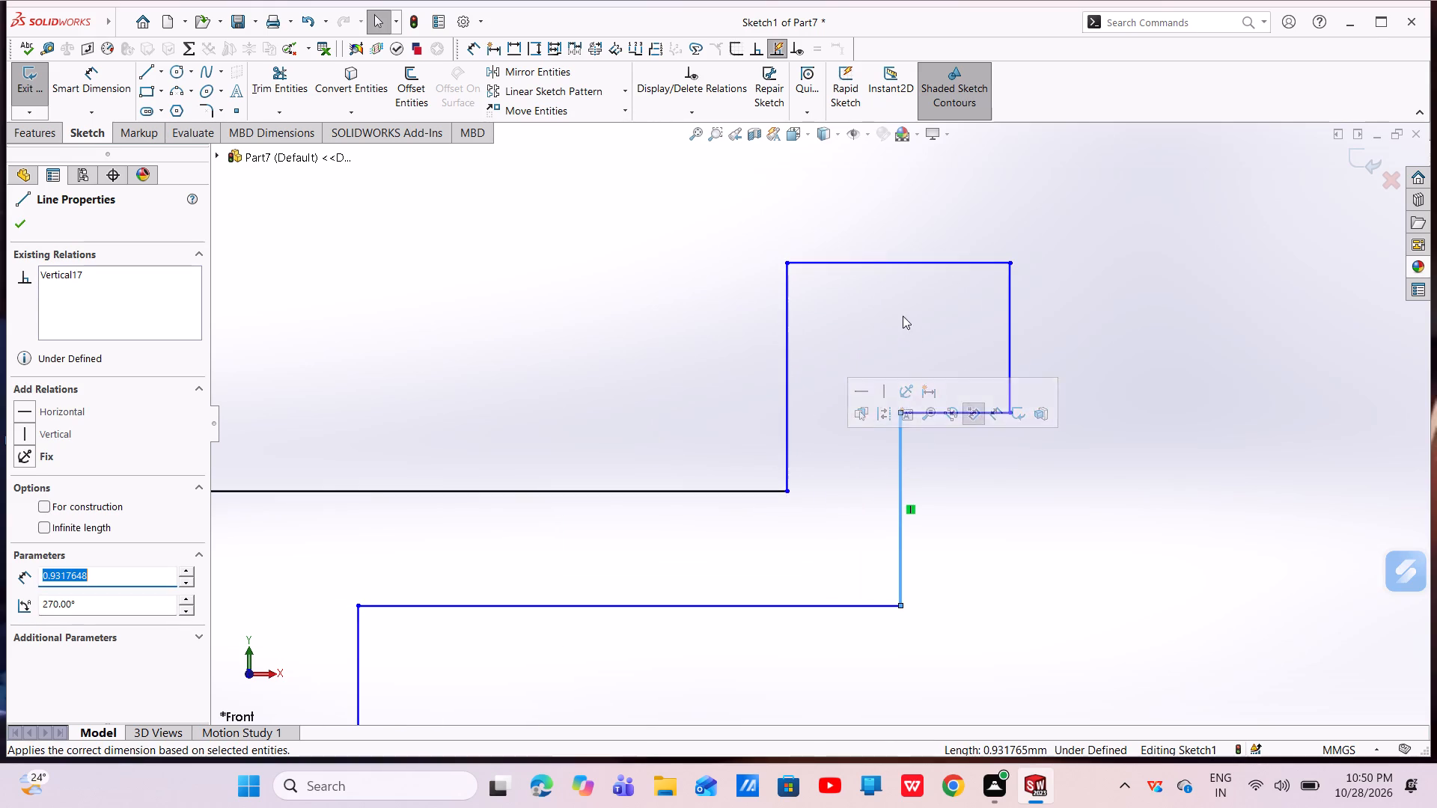
drag(906, 260, 927, 322)
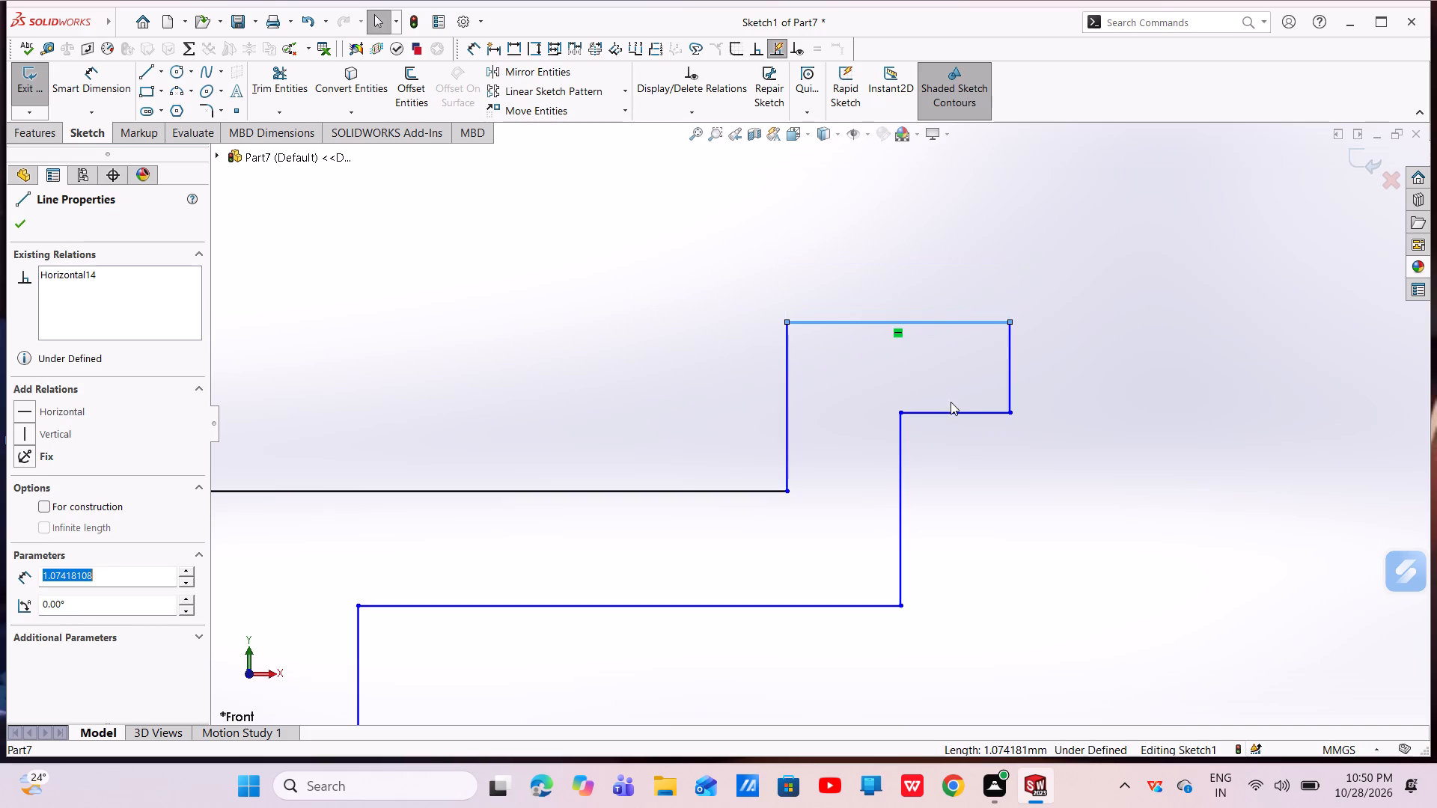
drag(954, 410, 956, 388)
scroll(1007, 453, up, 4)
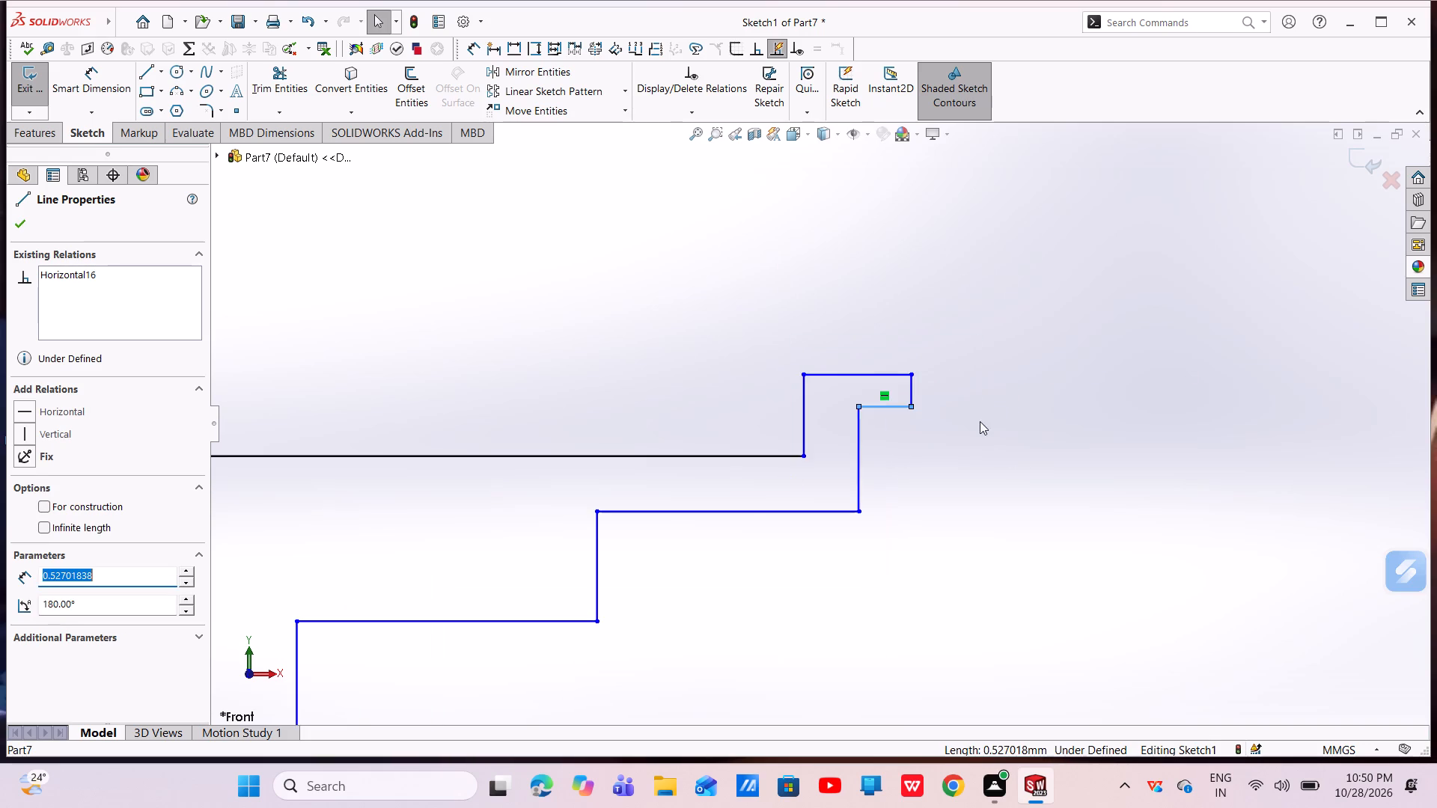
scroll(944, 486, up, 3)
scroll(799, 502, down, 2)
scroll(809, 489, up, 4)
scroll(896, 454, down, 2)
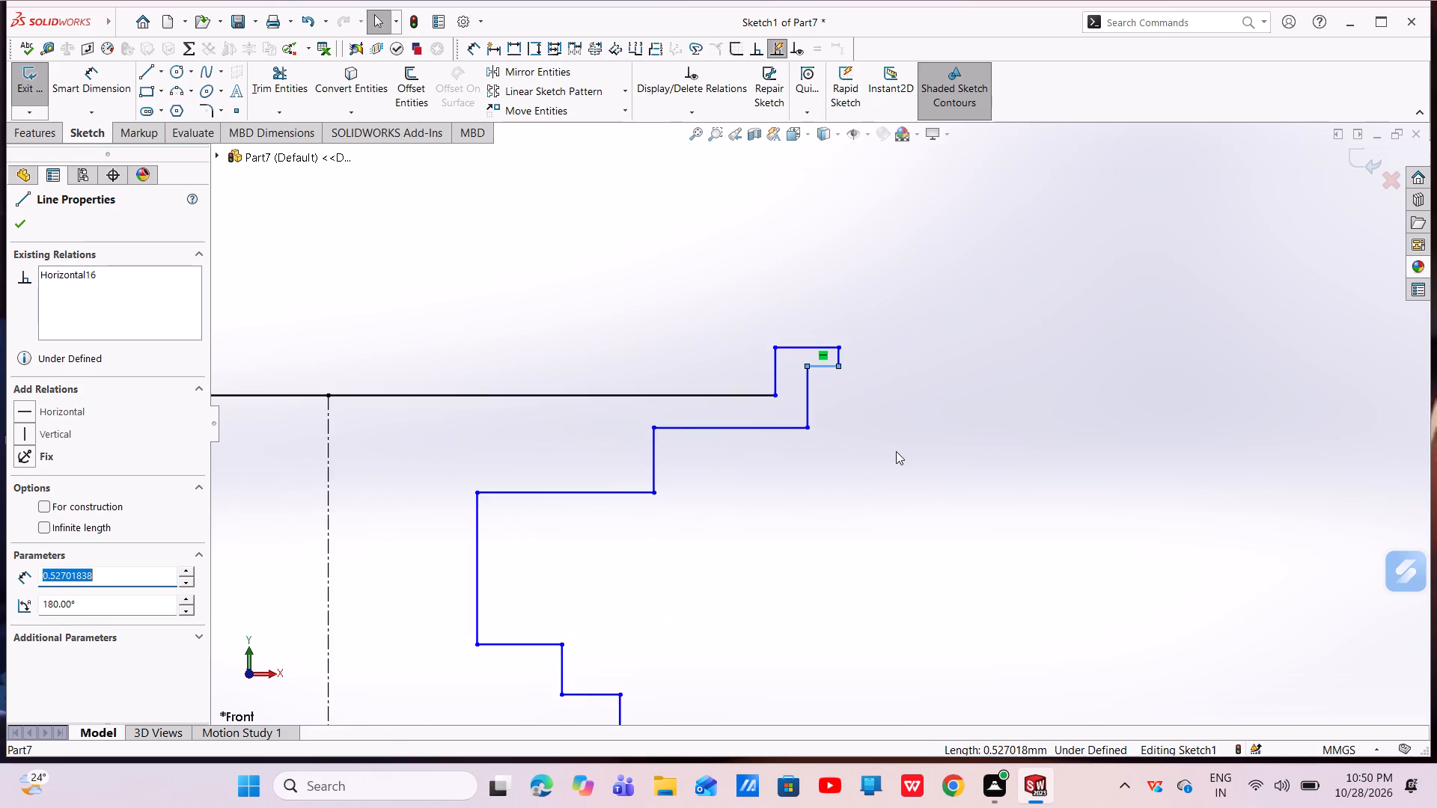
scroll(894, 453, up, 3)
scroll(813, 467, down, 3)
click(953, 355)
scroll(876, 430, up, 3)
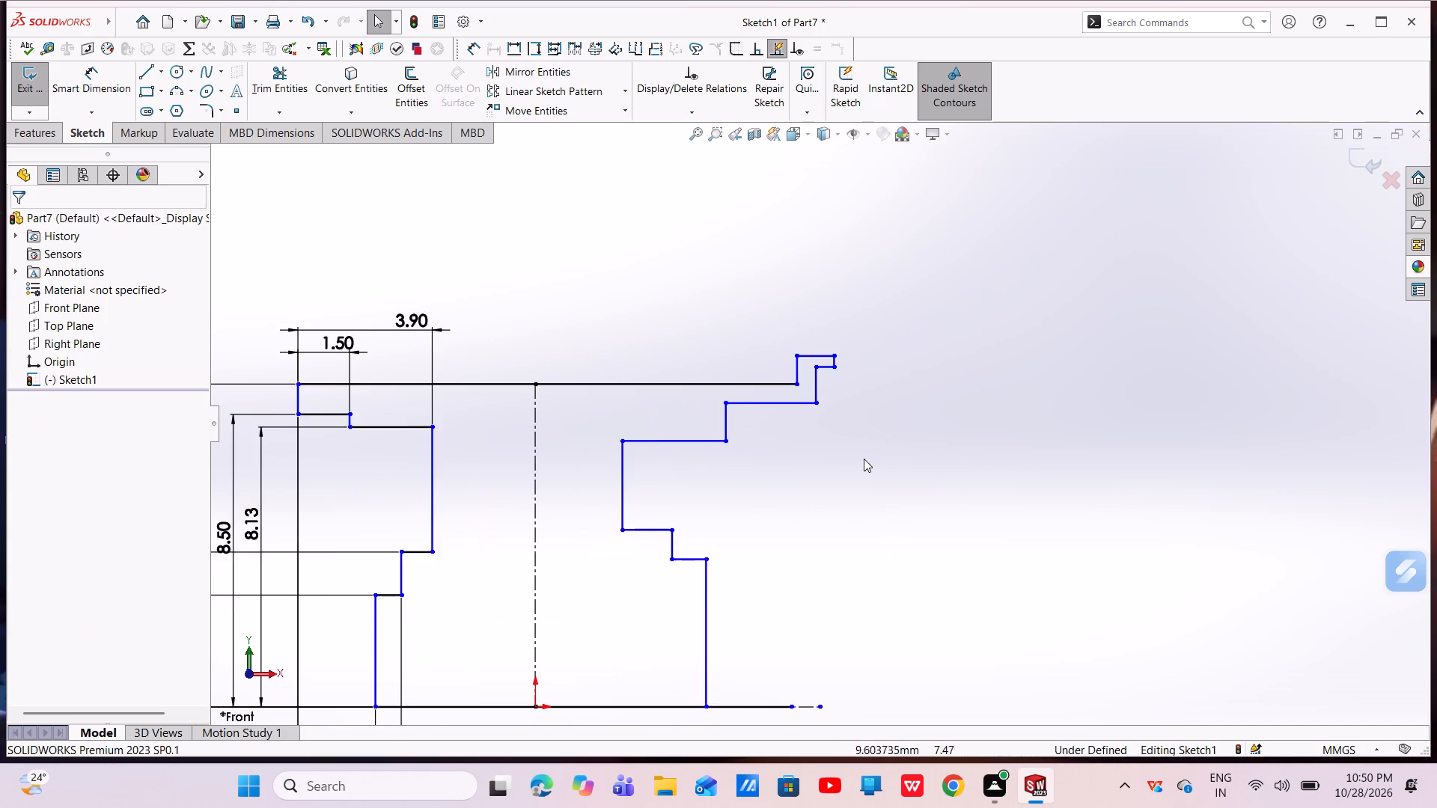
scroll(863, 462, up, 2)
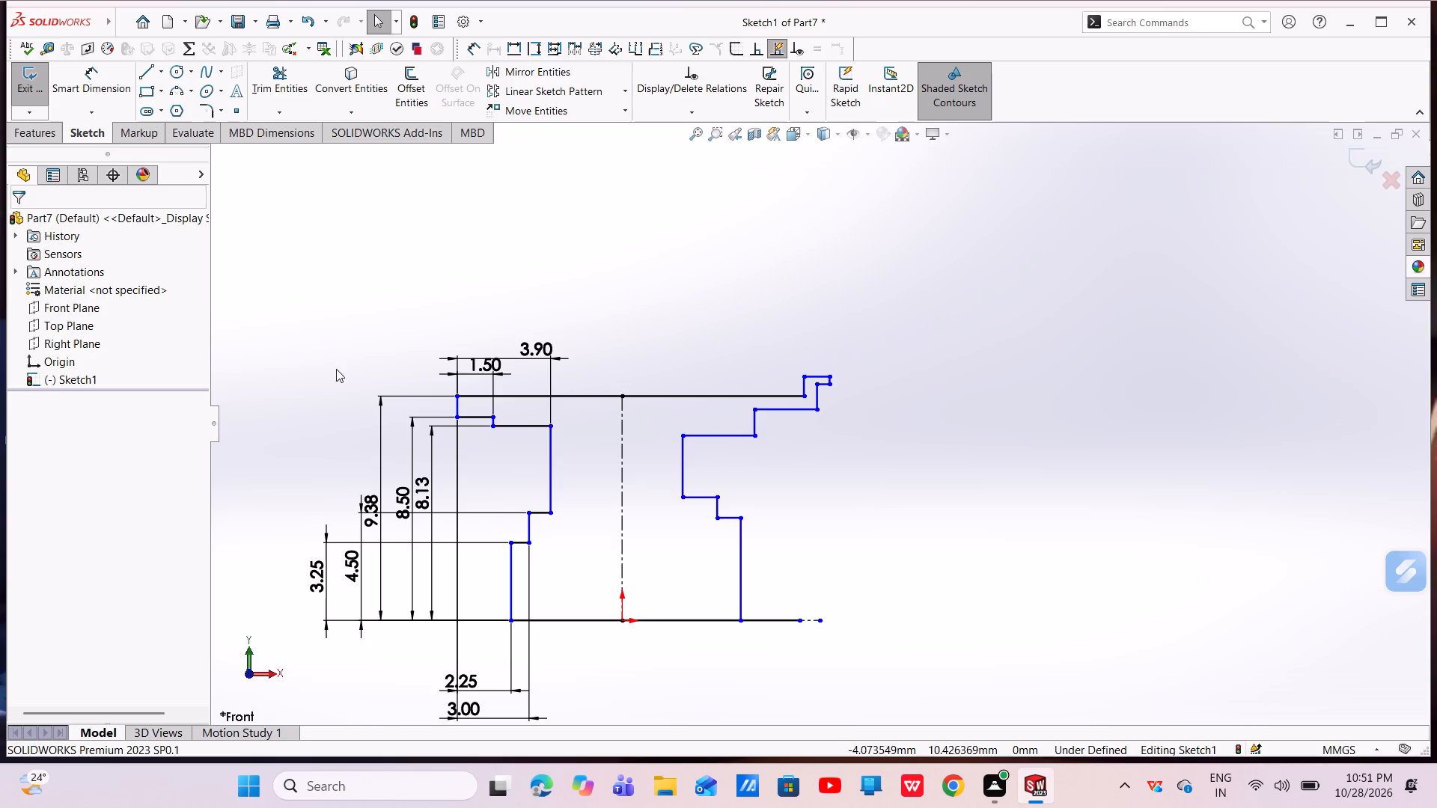
Dimension the horizontal distance from the top line's far corner on the dimensioned side to the raised tab's outer vertical edge as 13.5 mm.
click(456, 405)
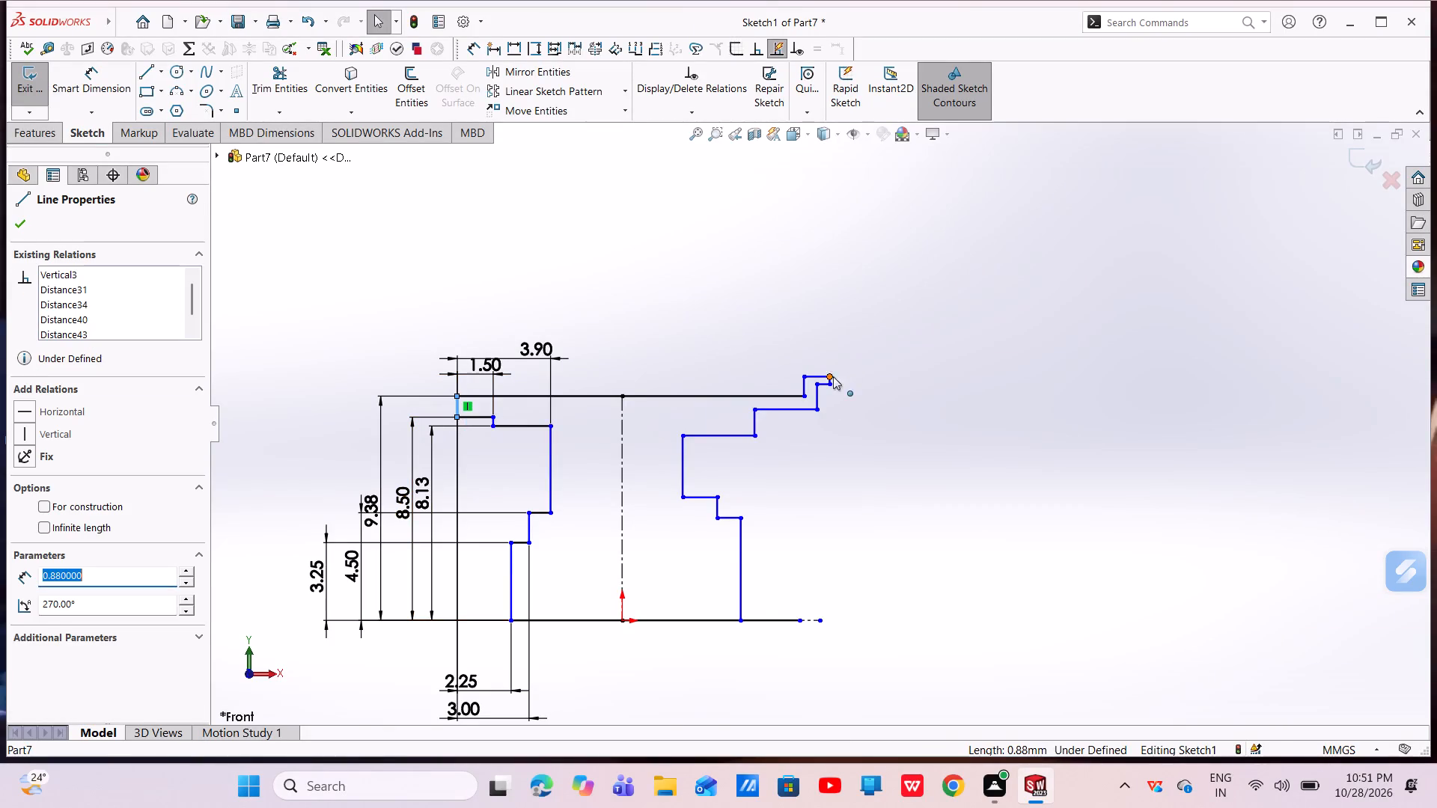
scroll(833, 376, down, 6)
click(811, 413)
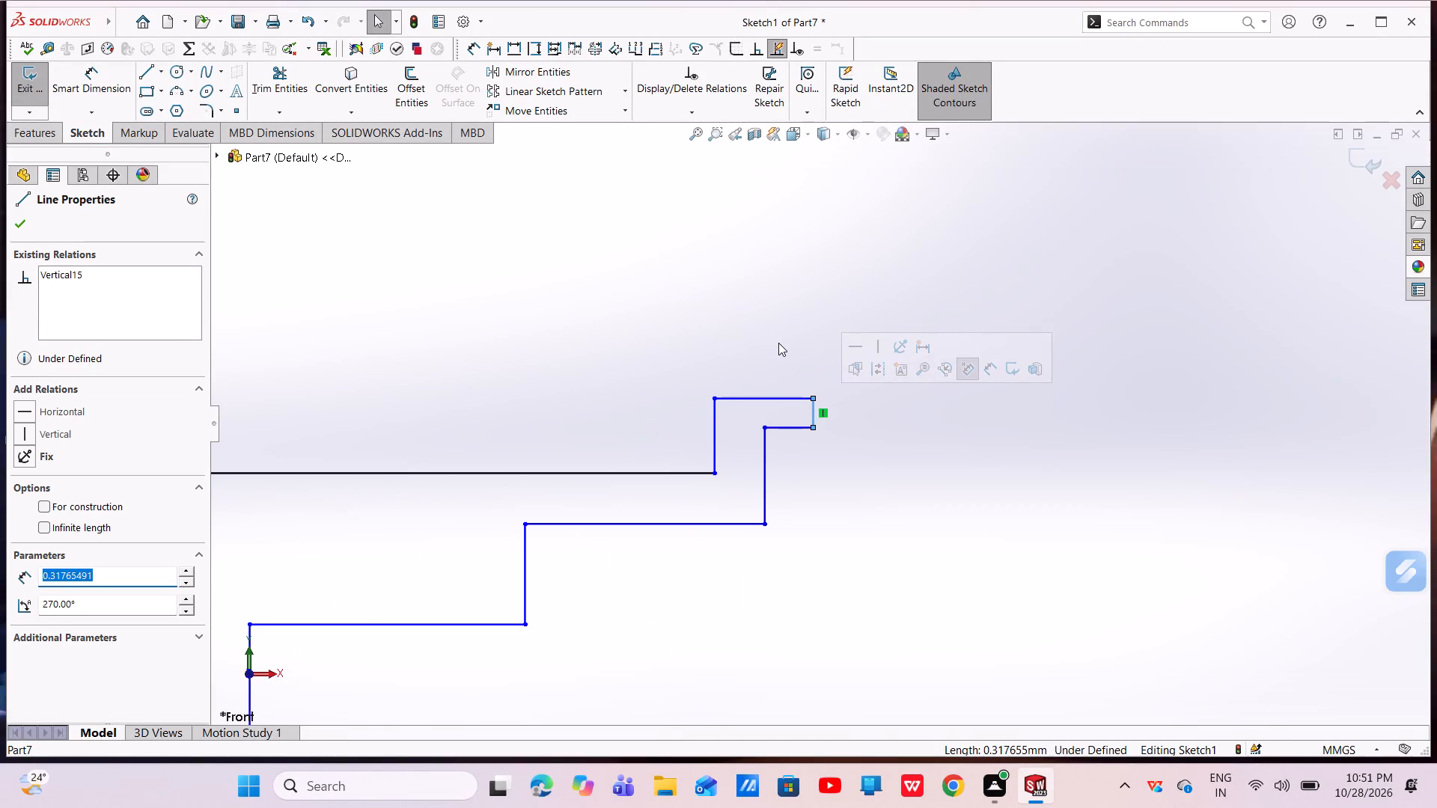
scroll(769, 352, up, 7)
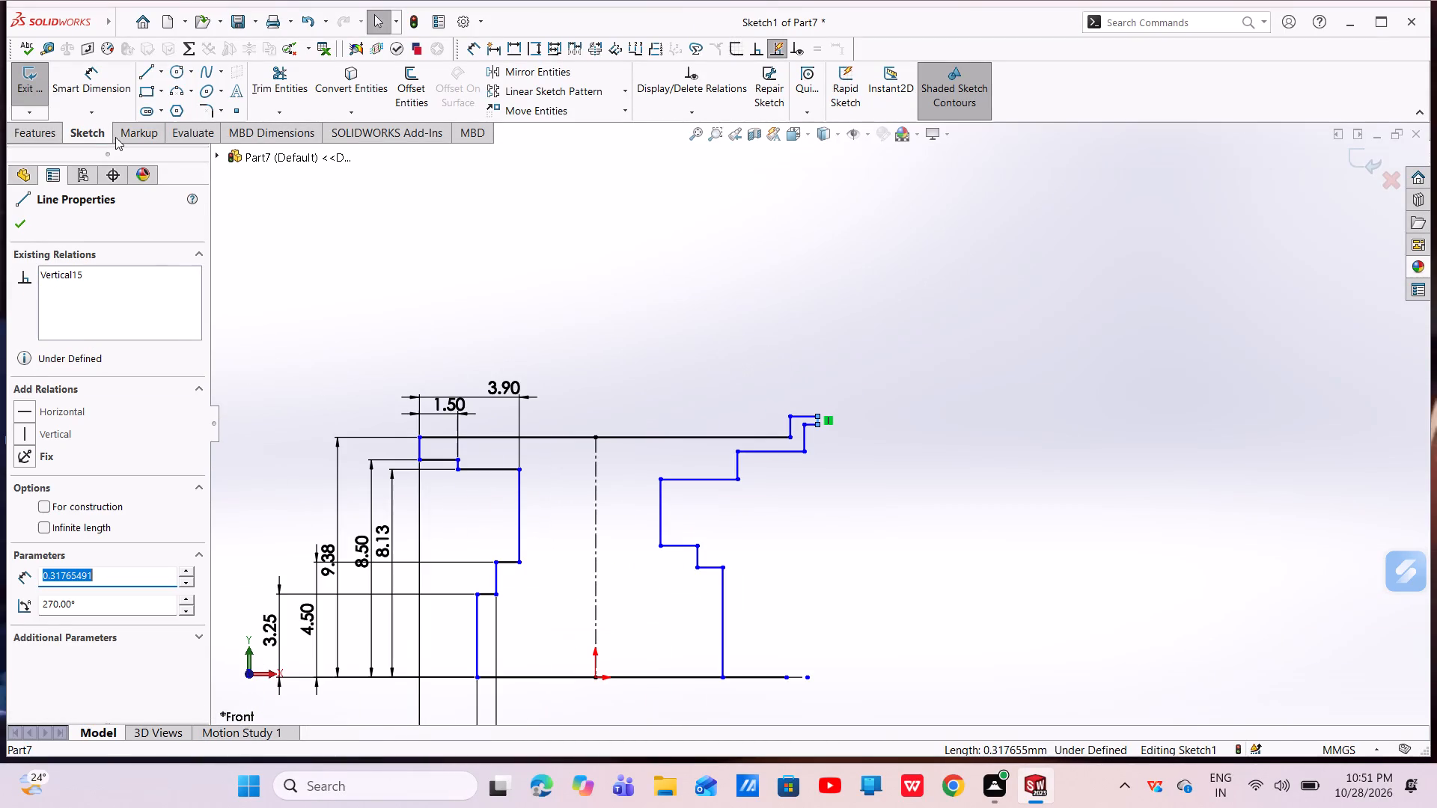
click(67, 79)
click(418, 439)
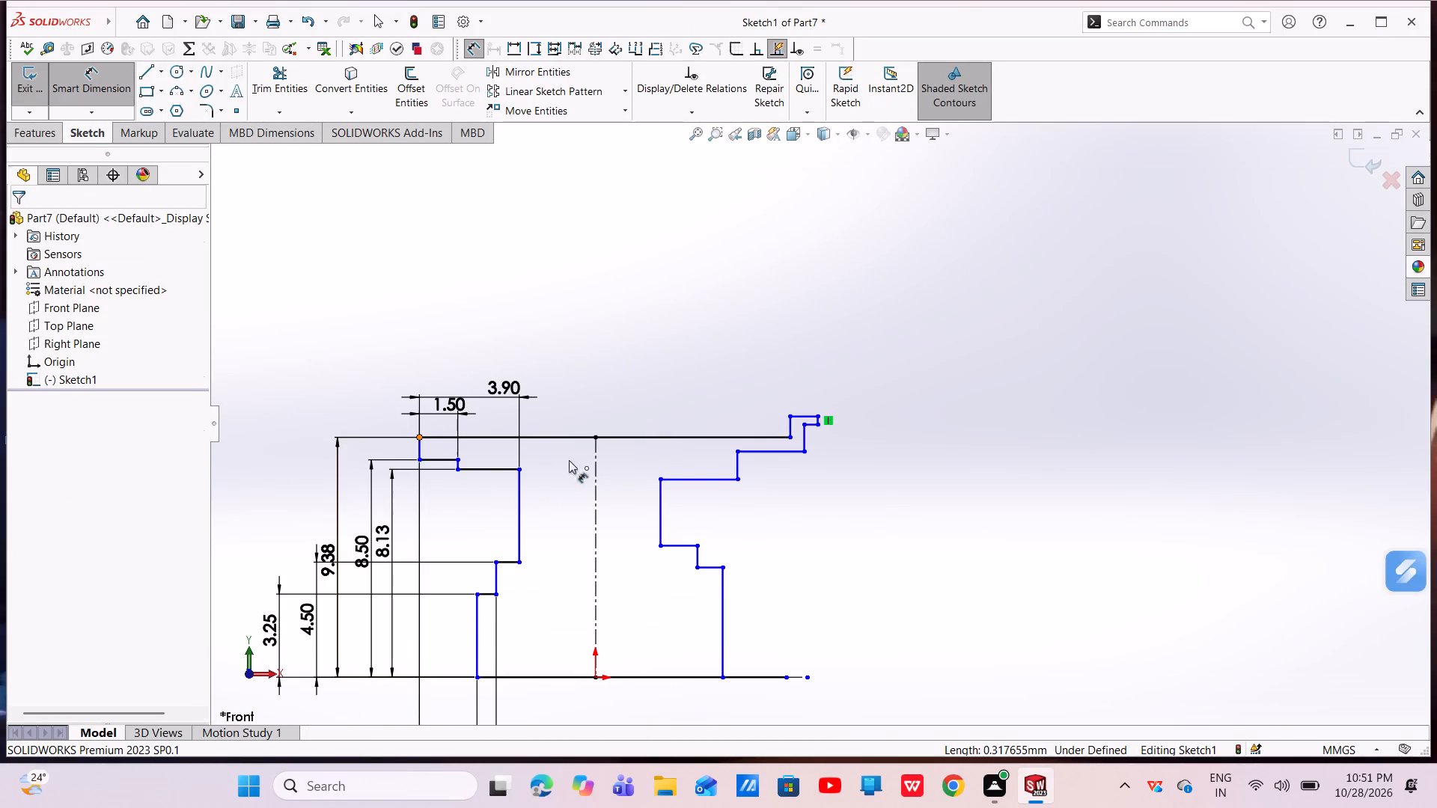
scroll(818, 422, down, 3)
scroll(818, 422, up, 1)
scroll(818, 422, down, 3)
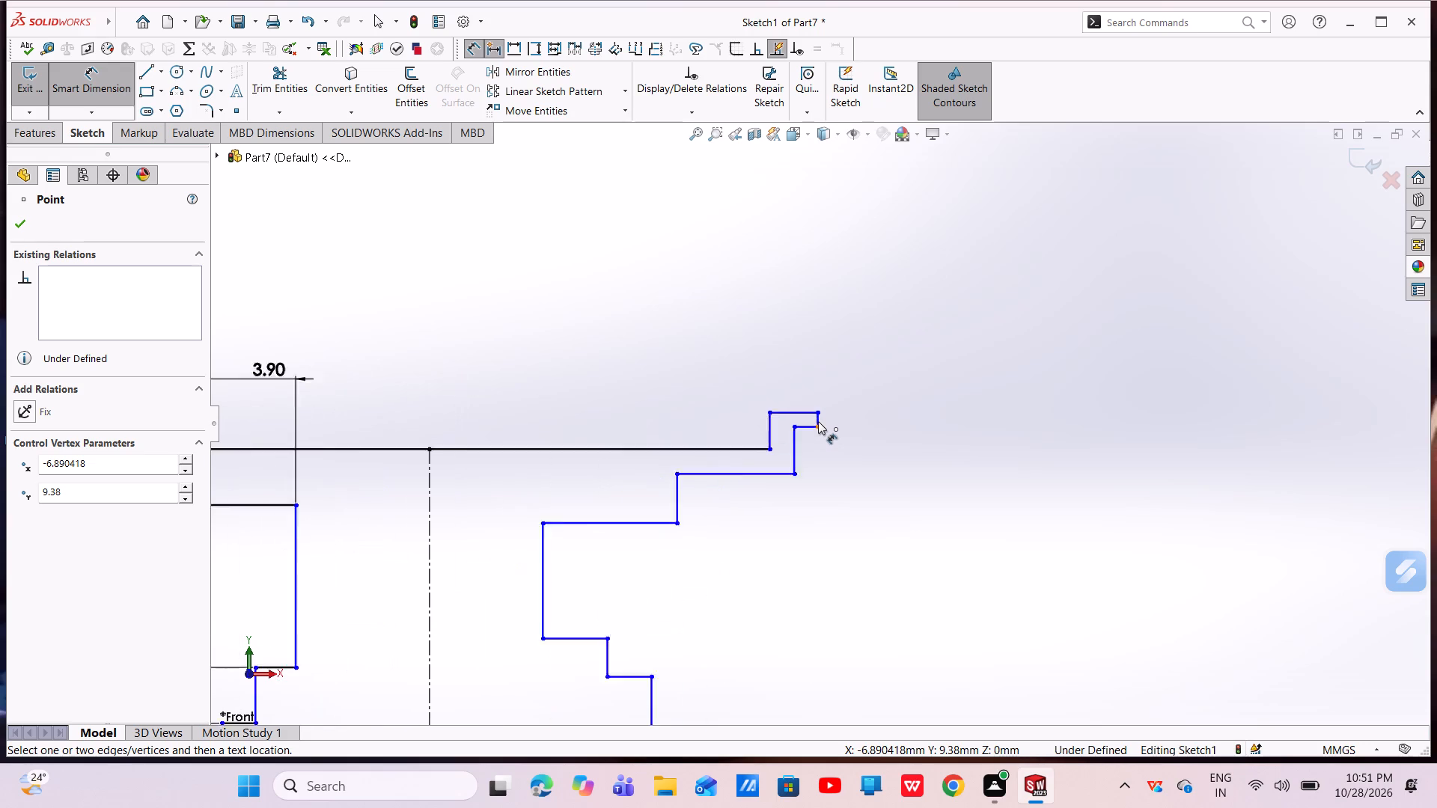
click(818, 417)
click(763, 293)
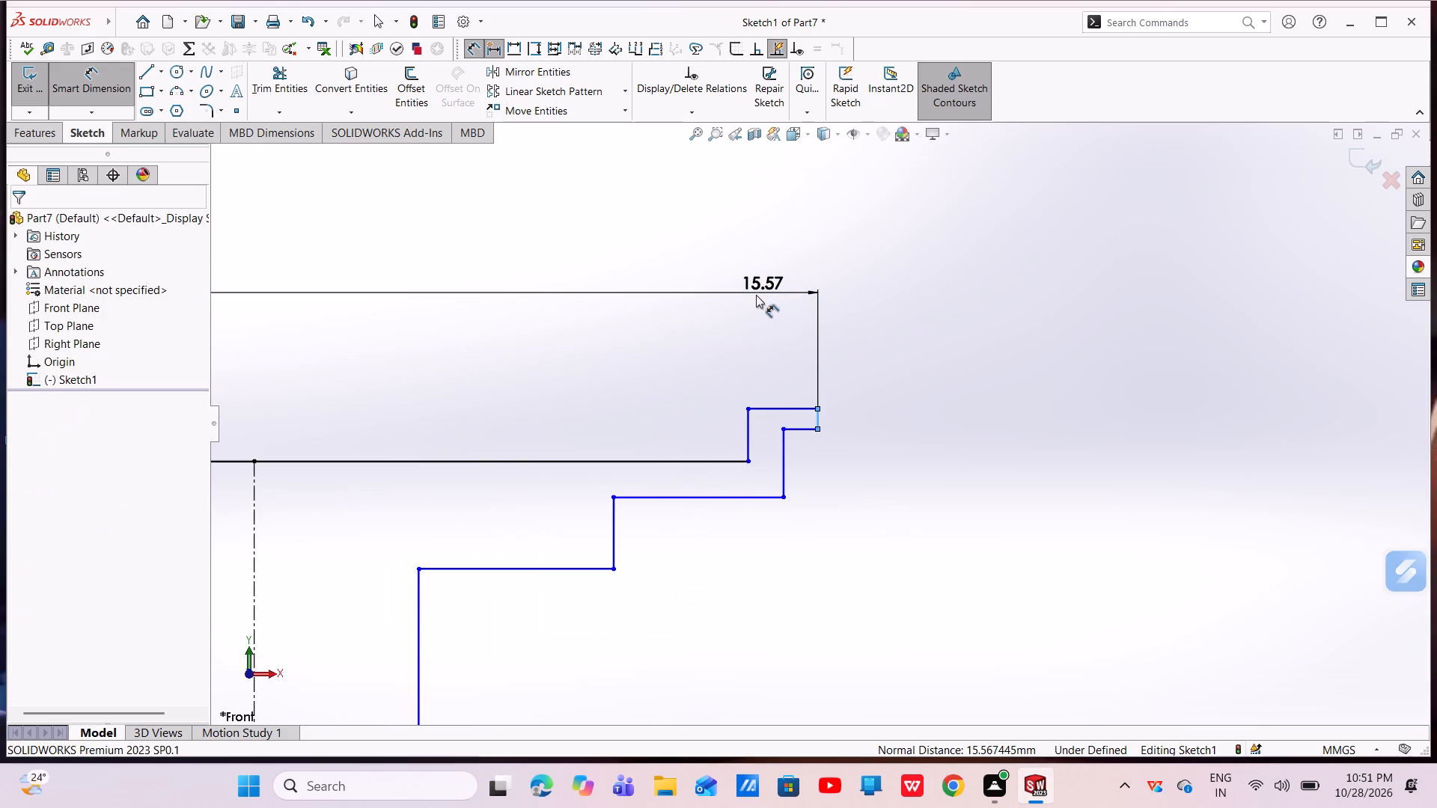
key(BackSpace)
text(13.5)
key(Return)
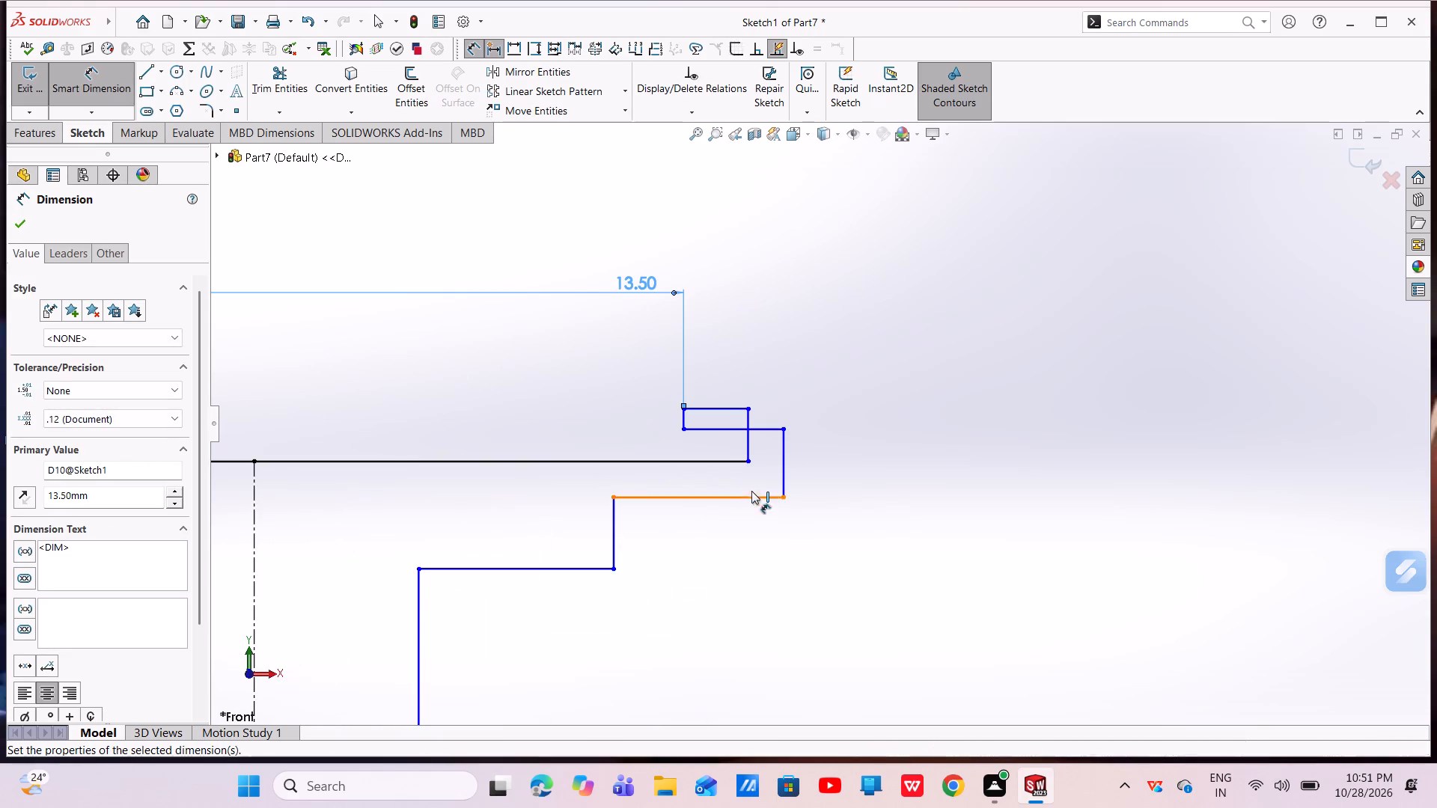
Move the top horizontal line's end point at the raised tab inward to X about 5.49 mm, clear of the tab's outer edge.
scroll(744, 479, down, 3)
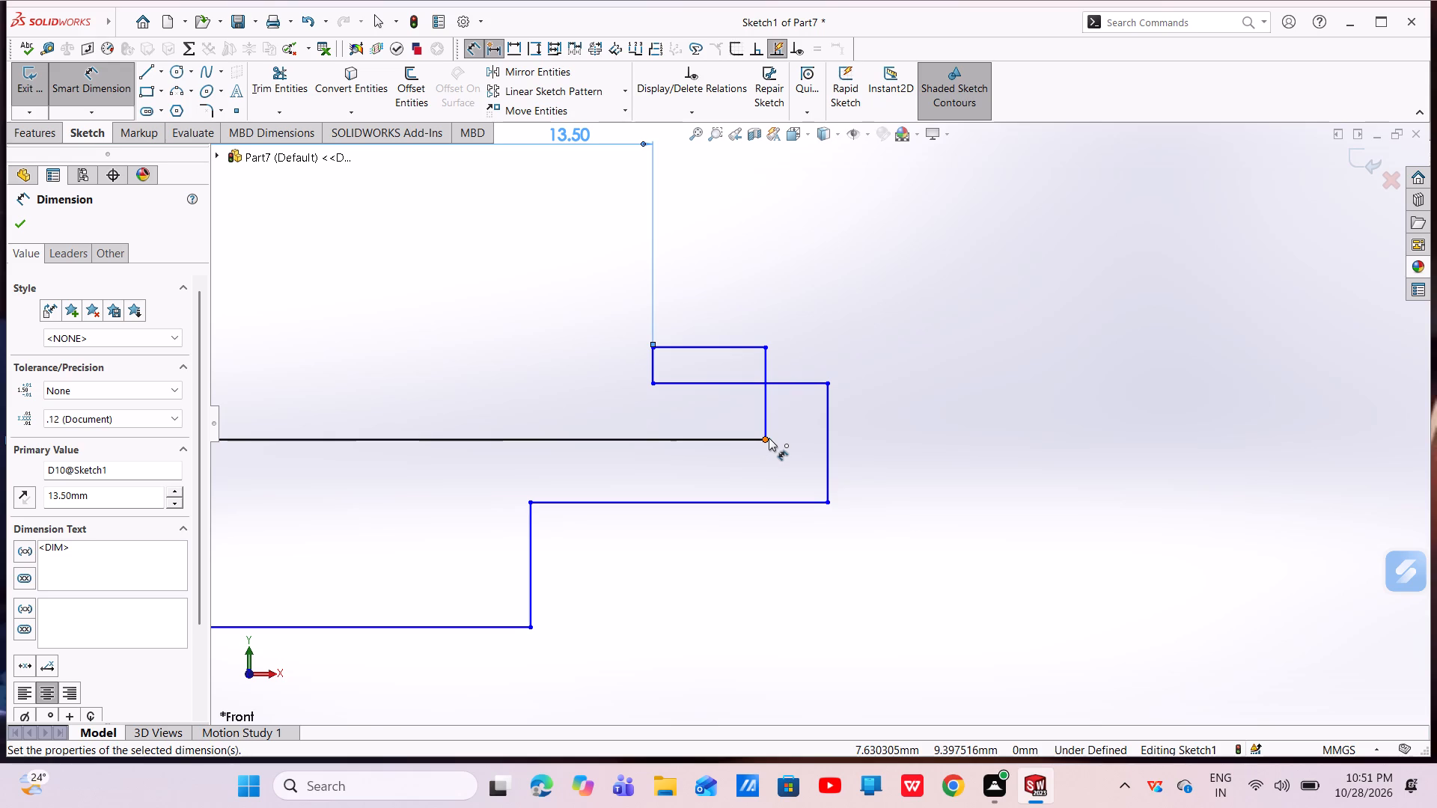
click(22, 226)
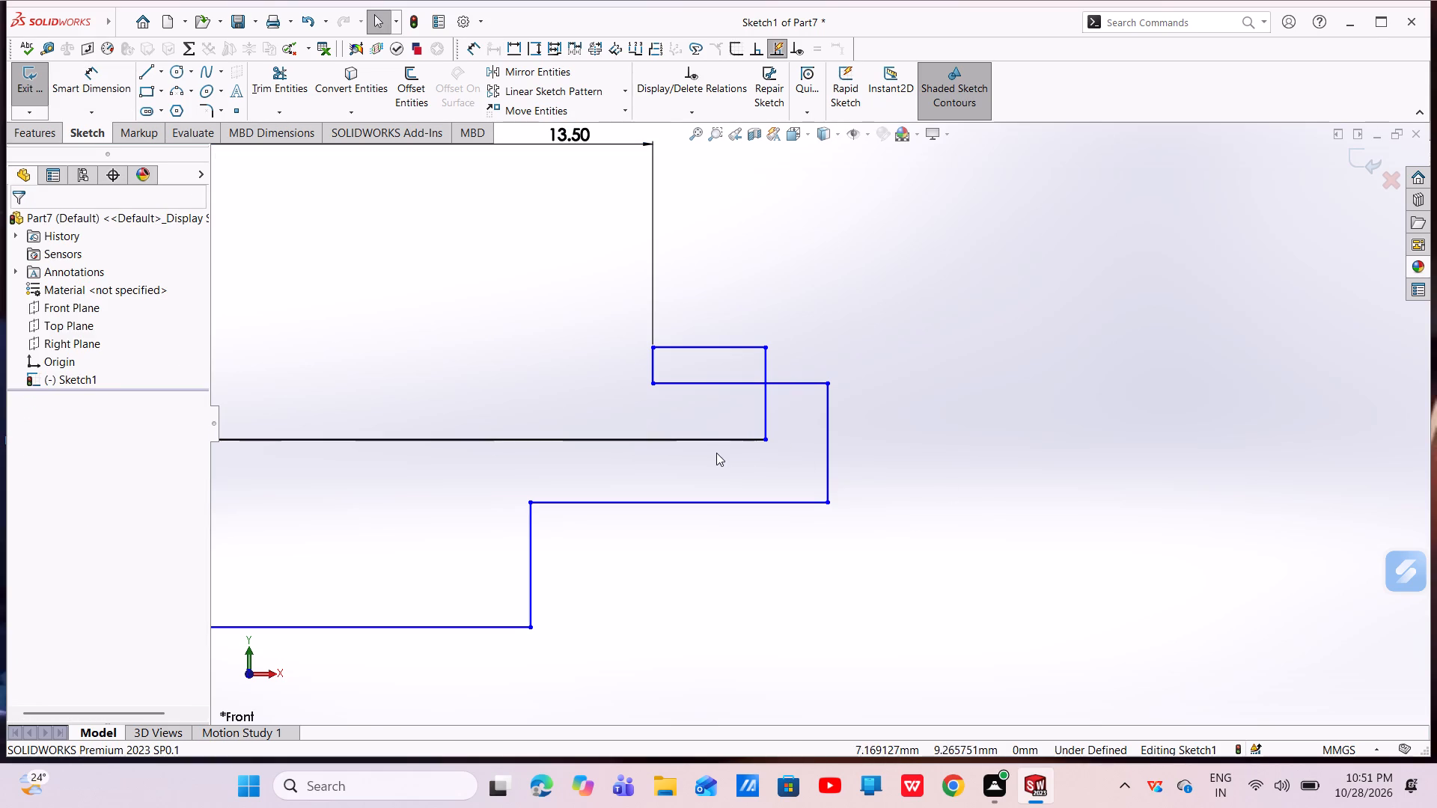
drag(766, 438, 683, 446)
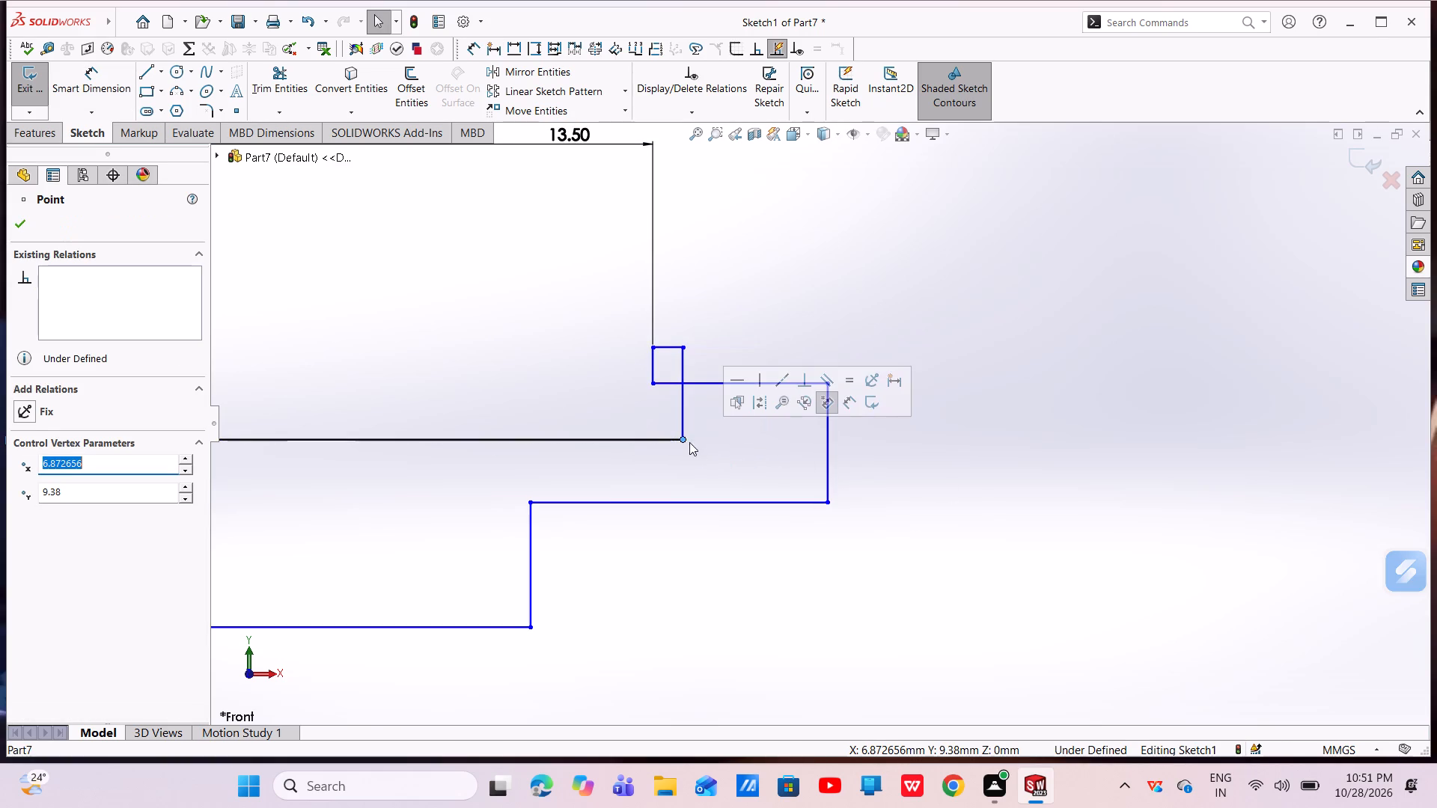
drag(683, 441, 525, 441)
scroll(597, 440, up, 4)
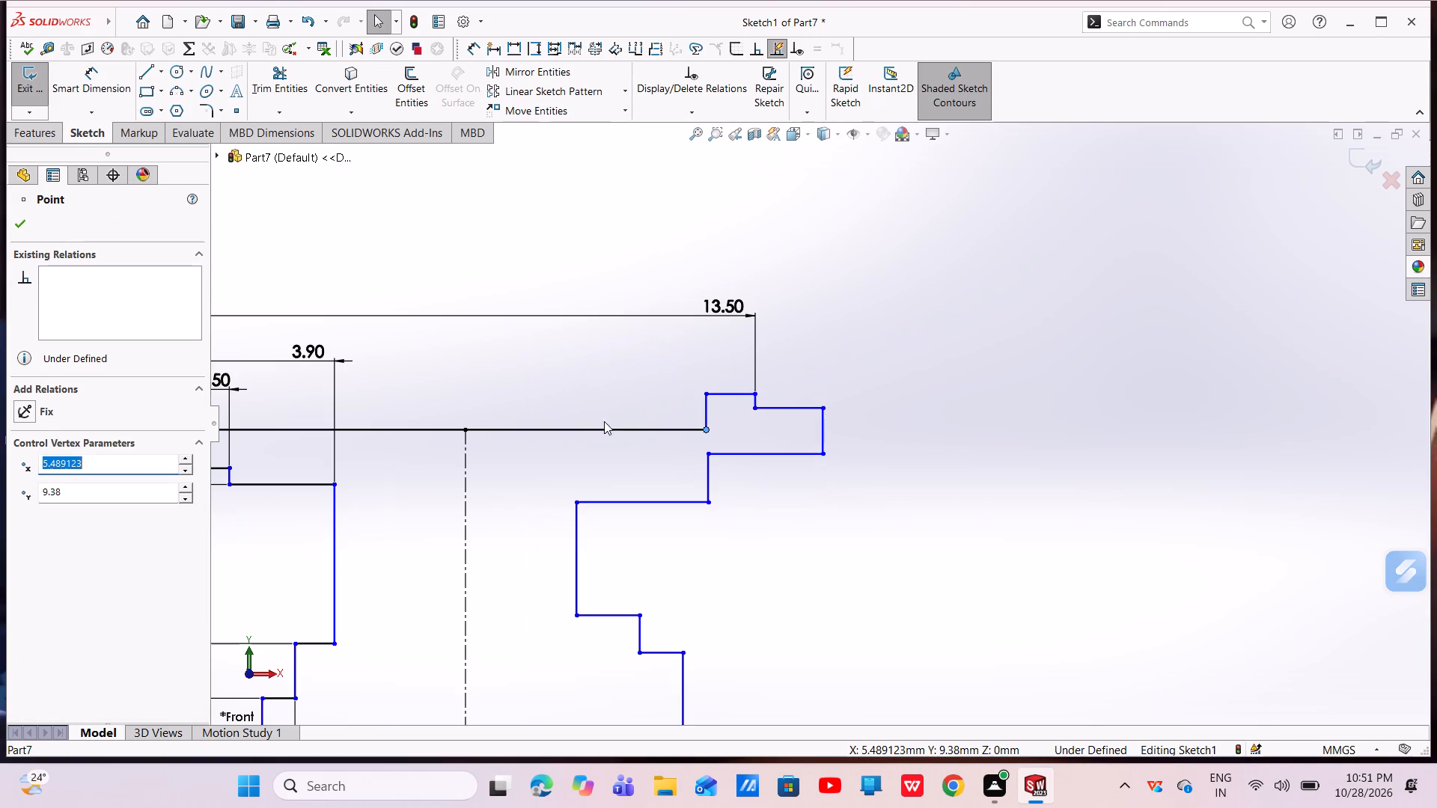
Shift the vertical line below the raised tab inward, bringing its upper corner to about X 6.03 mm.
drag(822, 426, 811, 429)
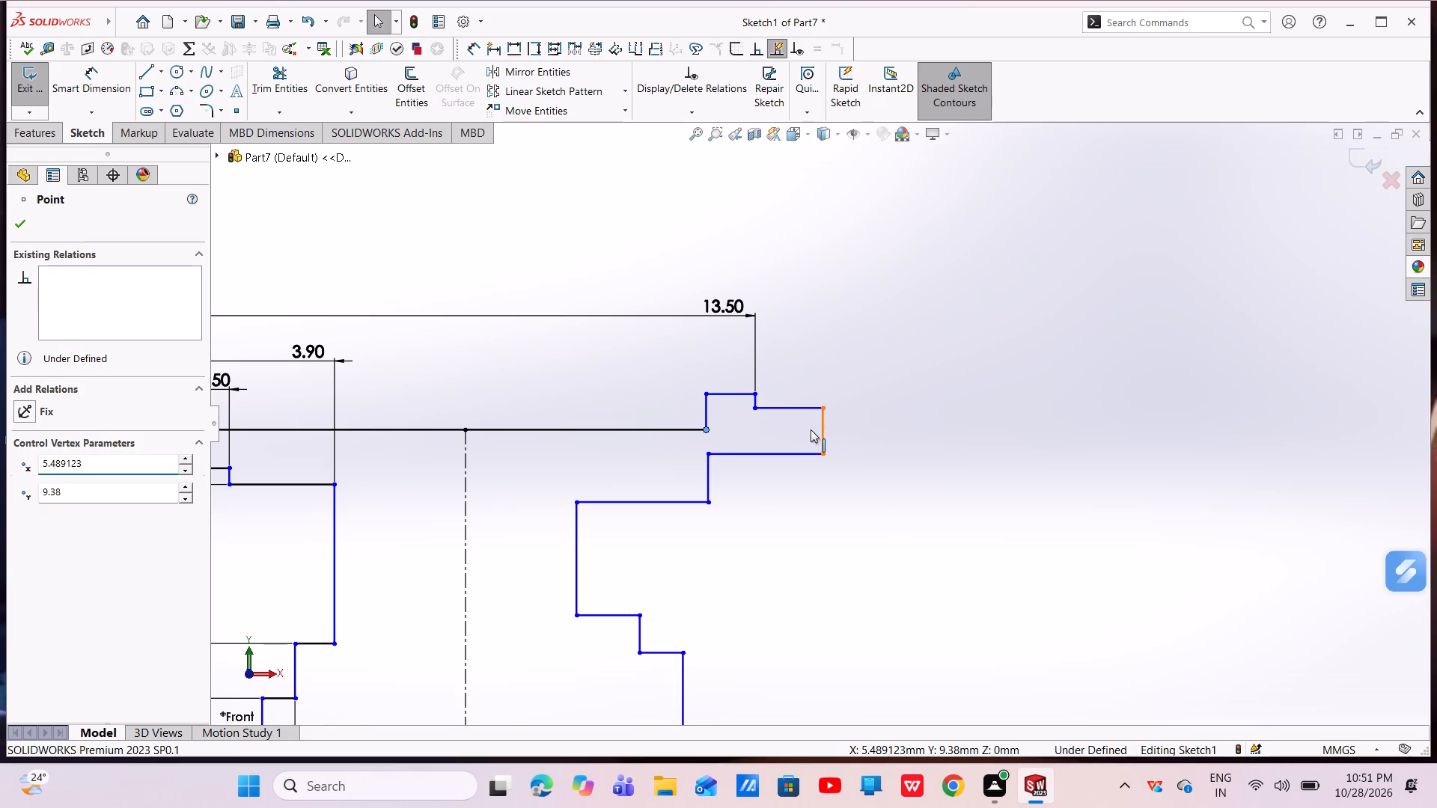
drag(811, 429, 782, 434)
scroll(863, 447, up, 4)
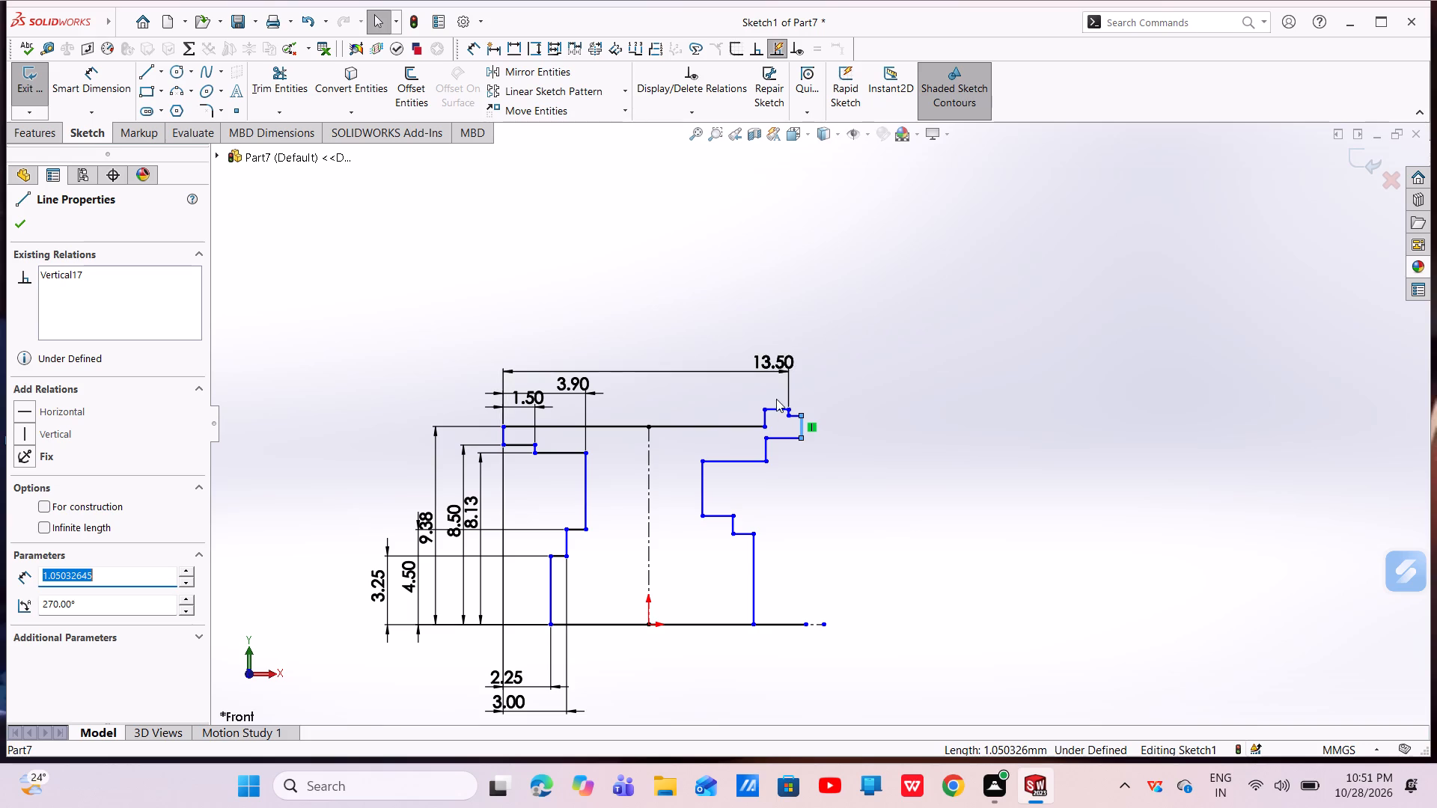
scroll(836, 428, down, 7)
drag(645, 455, 501, 468)
scroll(564, 489, up, 5)
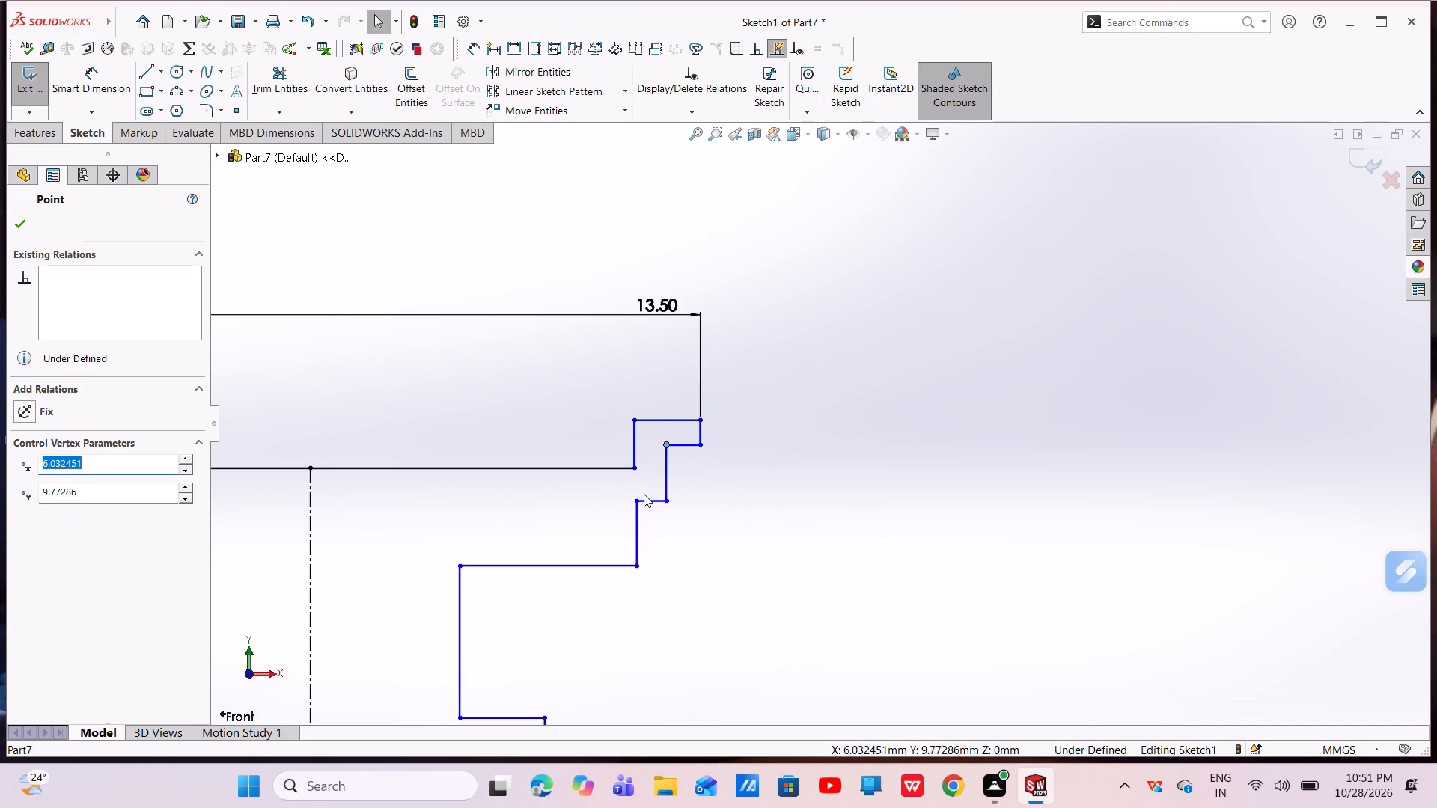
Move the inner corner of the step below the raised tab toward the centerline, to about X 3.74 mm, Y 8.86 mm.
scroll(644, 494, up, 3)
scroll(790, 500, up, 3)
scroll(781, 491, down, 3)
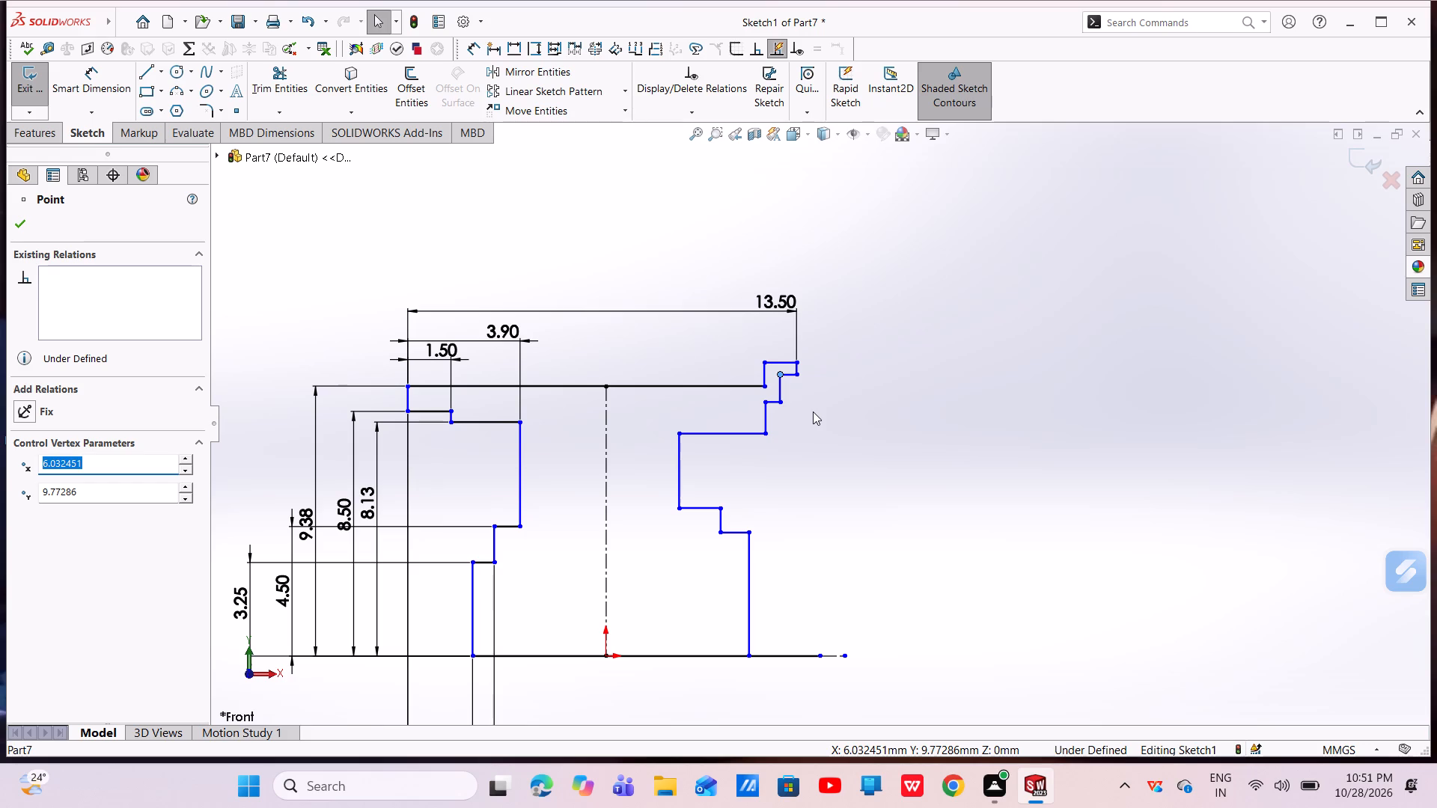
scroll(799, 393, down, 6)
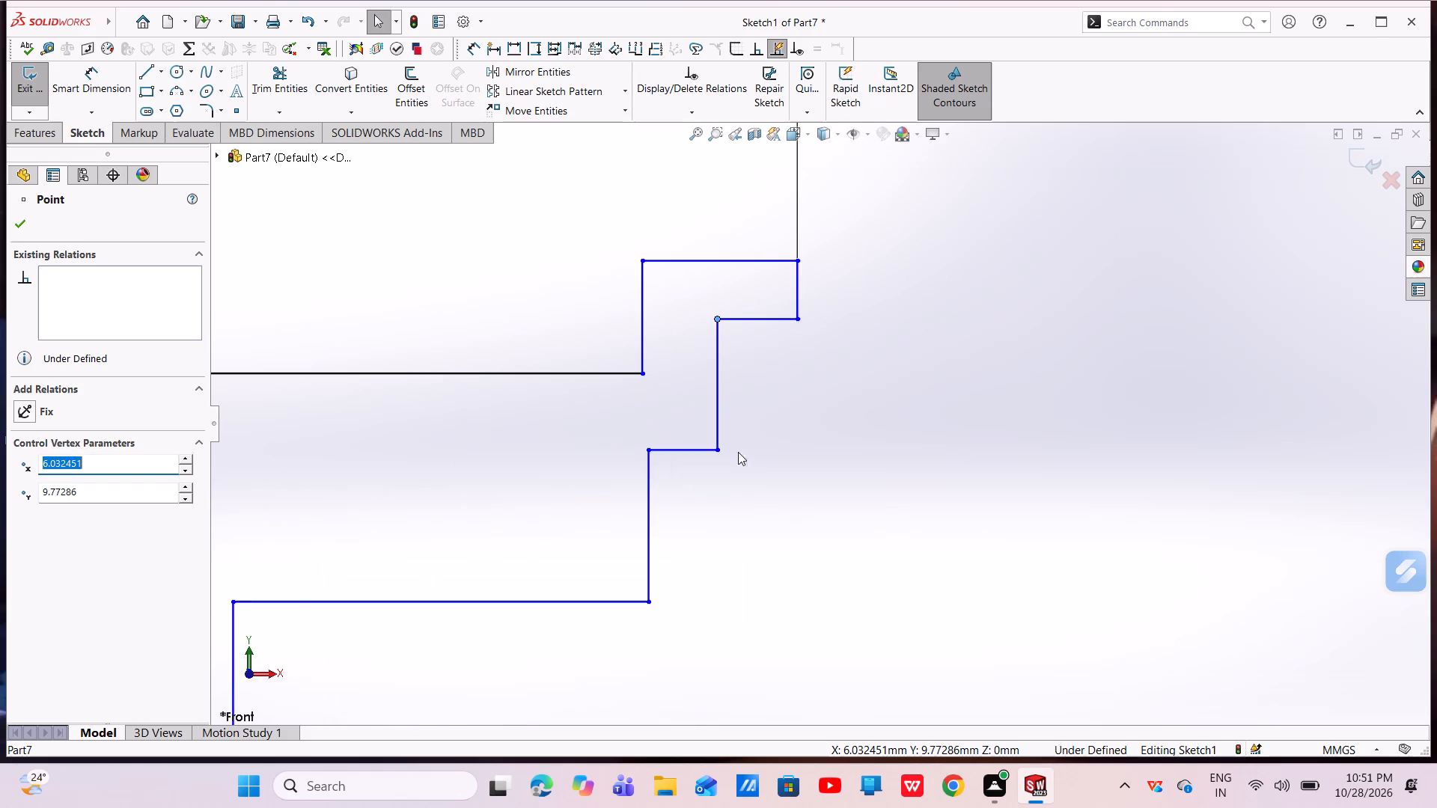
drag(650, 448, 537, 462)
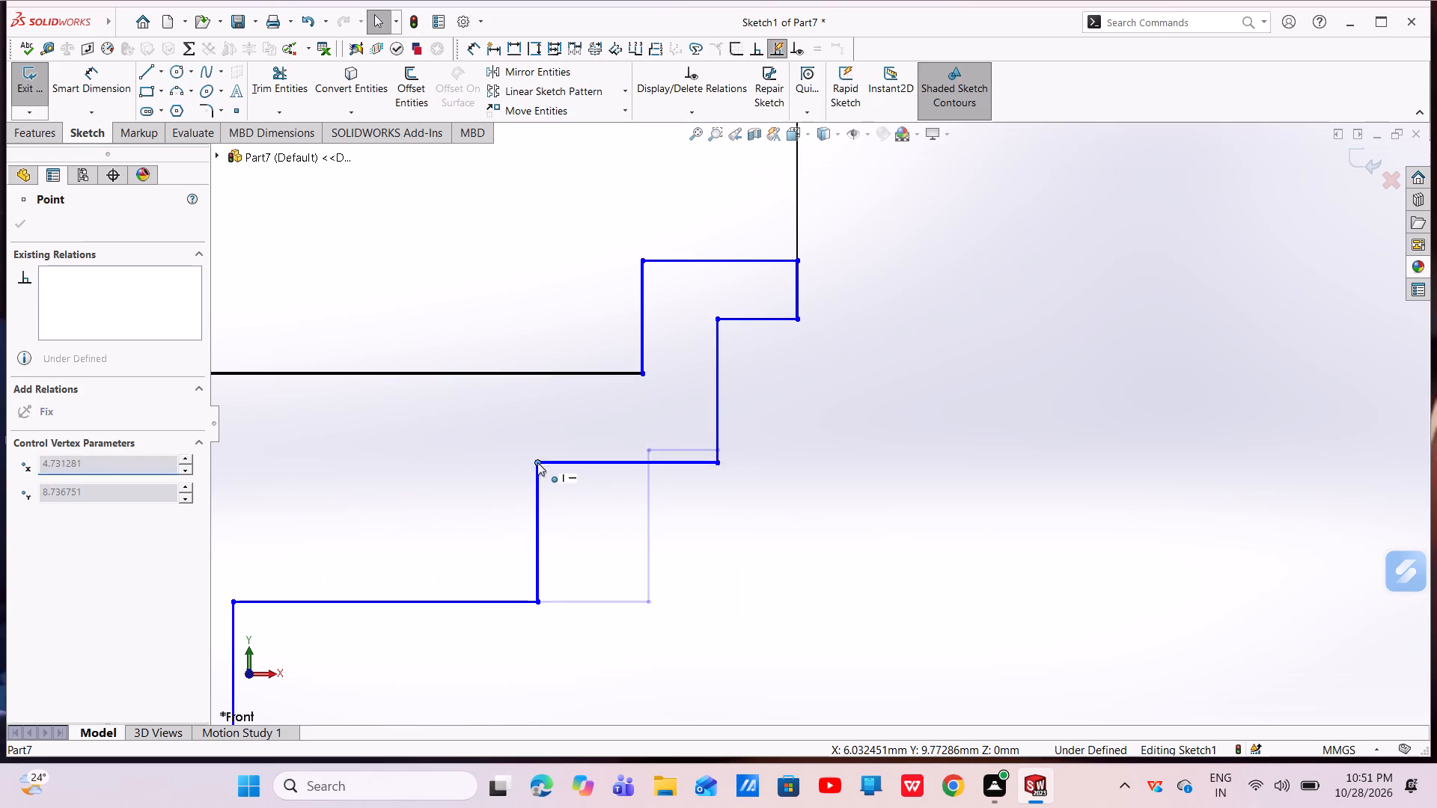
drag(537, 462, 400, 445)
scroll(531, 470, up, 7)
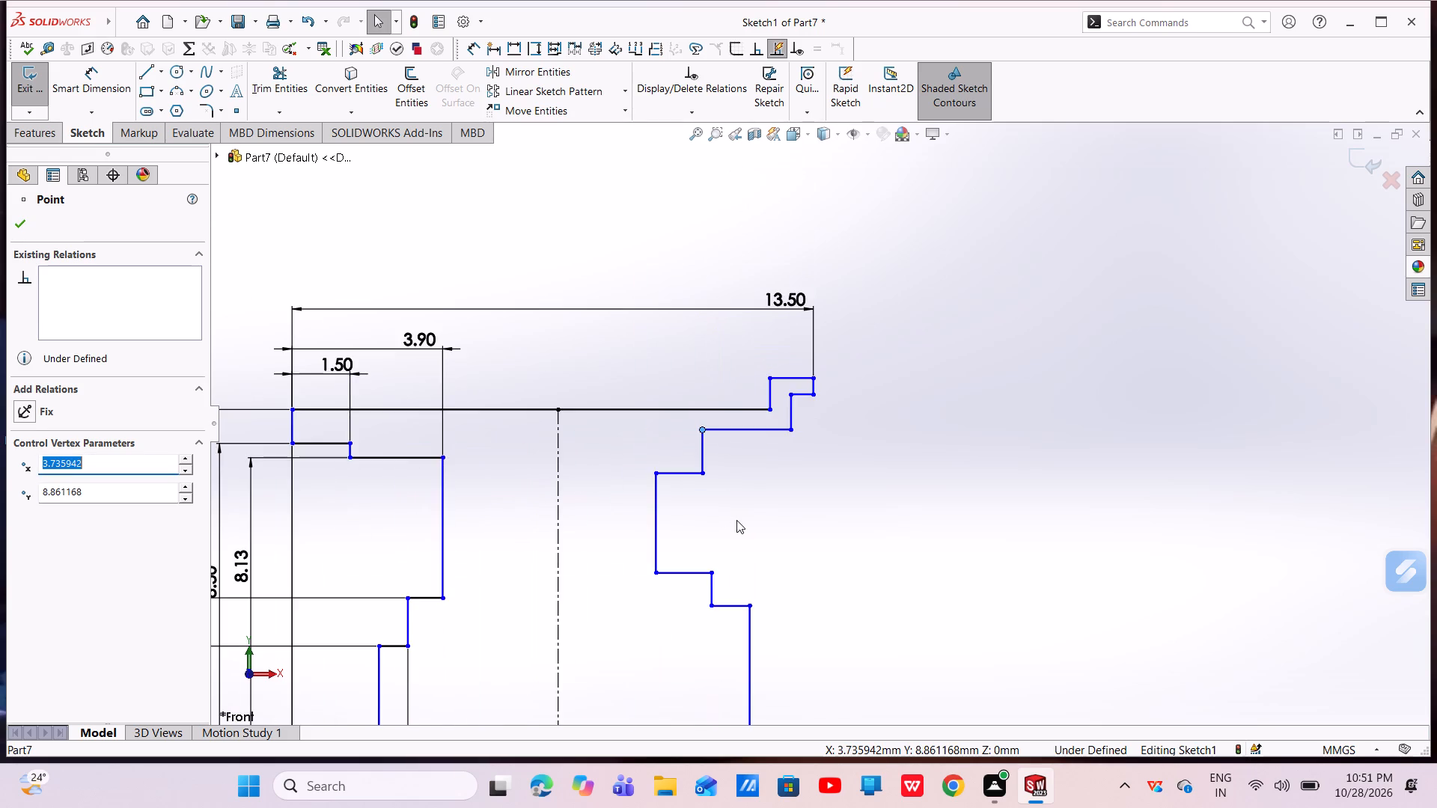
Move the deep notch's vertical line on the undimensioned side closer to the centerline.
scroll(735, 520, down, 3)
drag(573, 484, 517, 480)
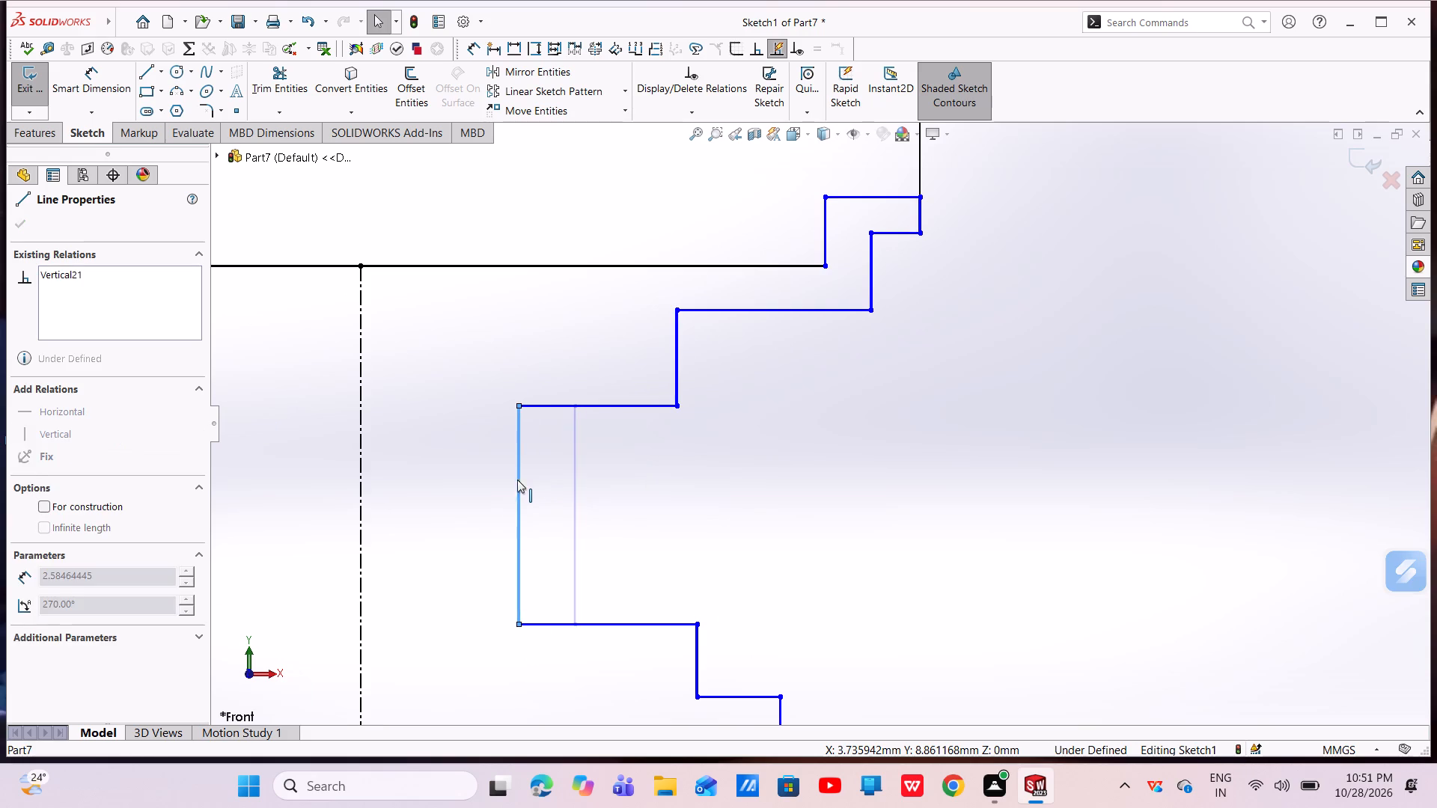
drag(517, 480, 513, 480)
scroll(675, 501, up, 4)
scroll(812, 489, up, 3)
click(1039, 436)
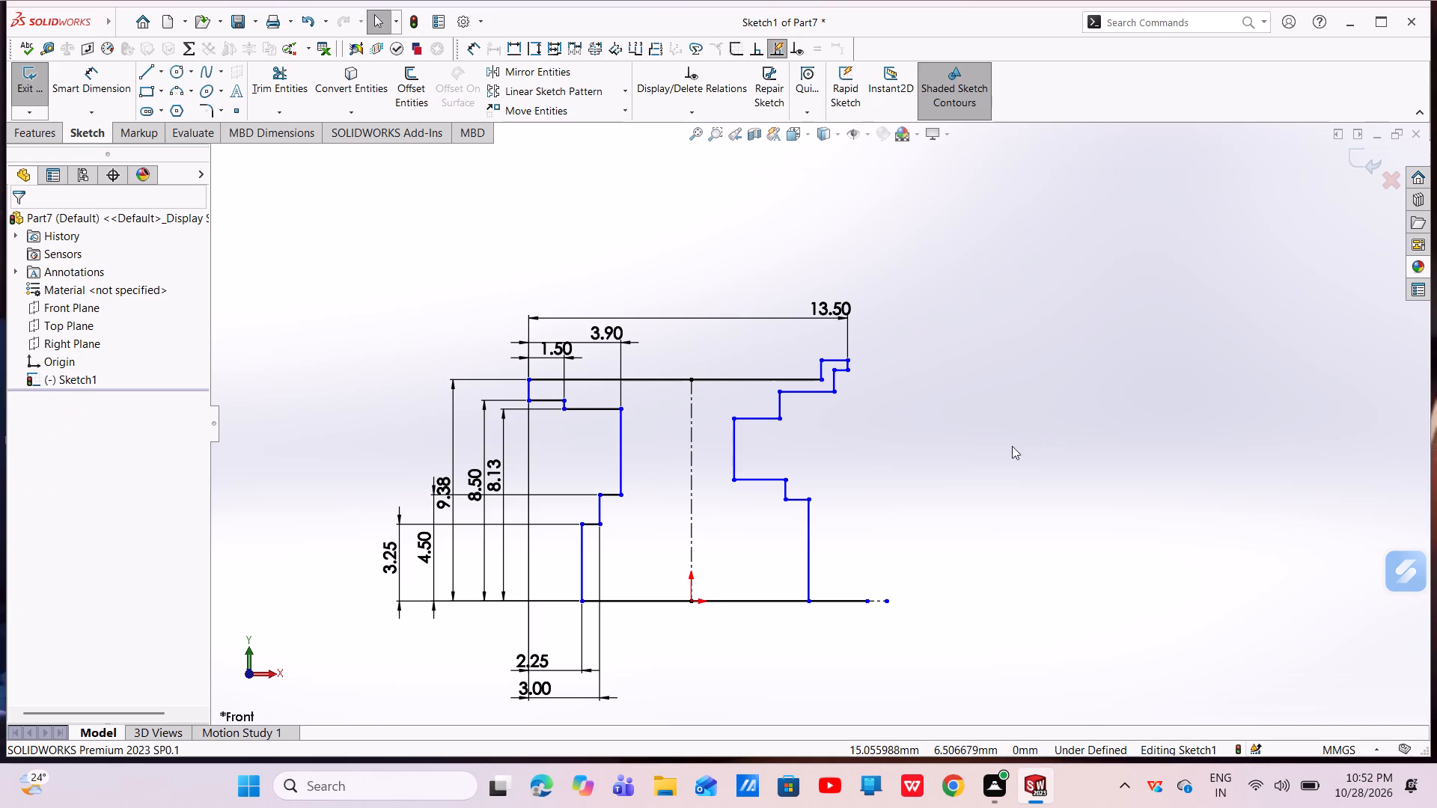
Dimension the horizontal distance from the raised tab's outer edge to the upper corner of the vertical line below it as 0.5 mm.
scroll(823, 354, down, 5)
click(98, 97)
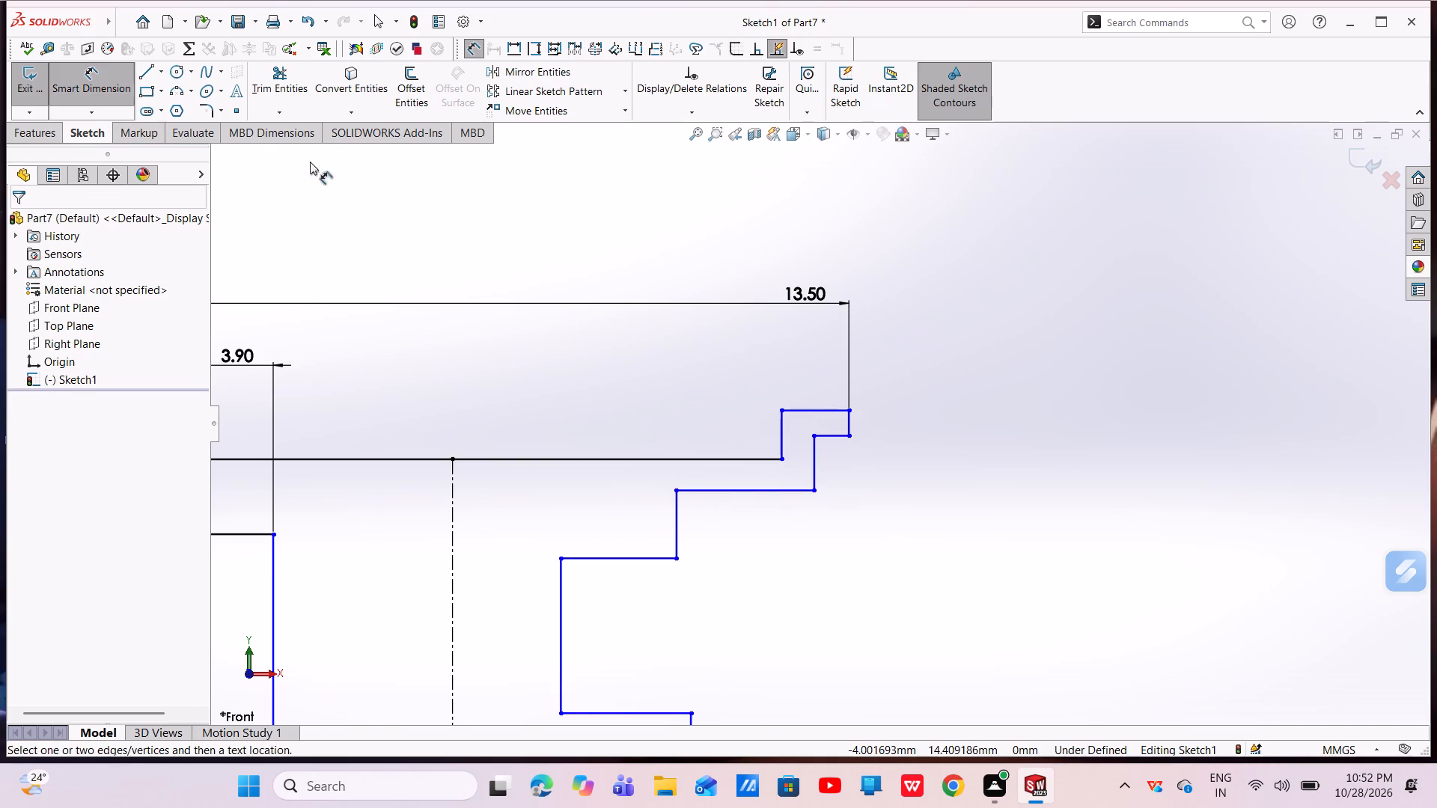
click(849, 423)
click(812, 435)
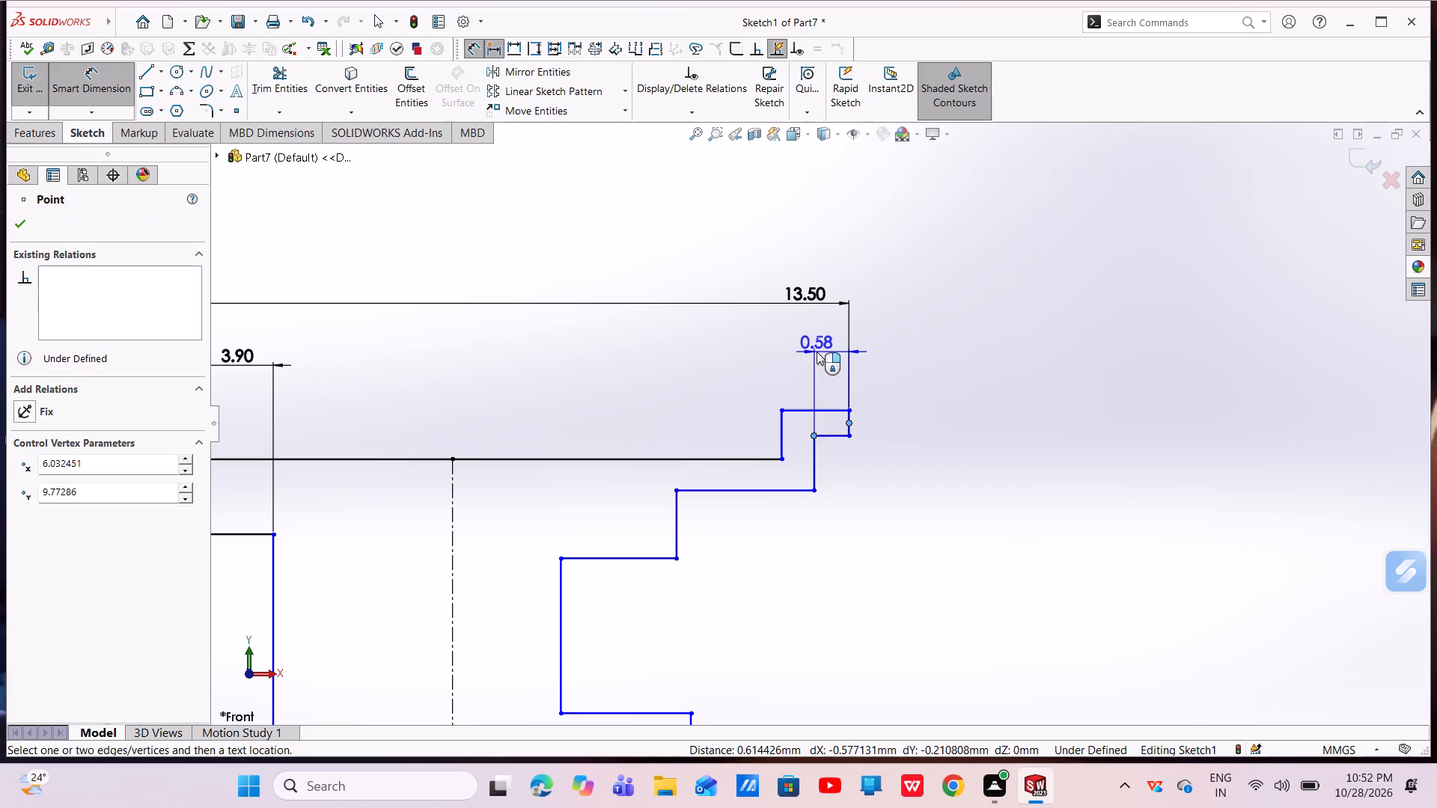
click(817, 352)
key(BackSpace)
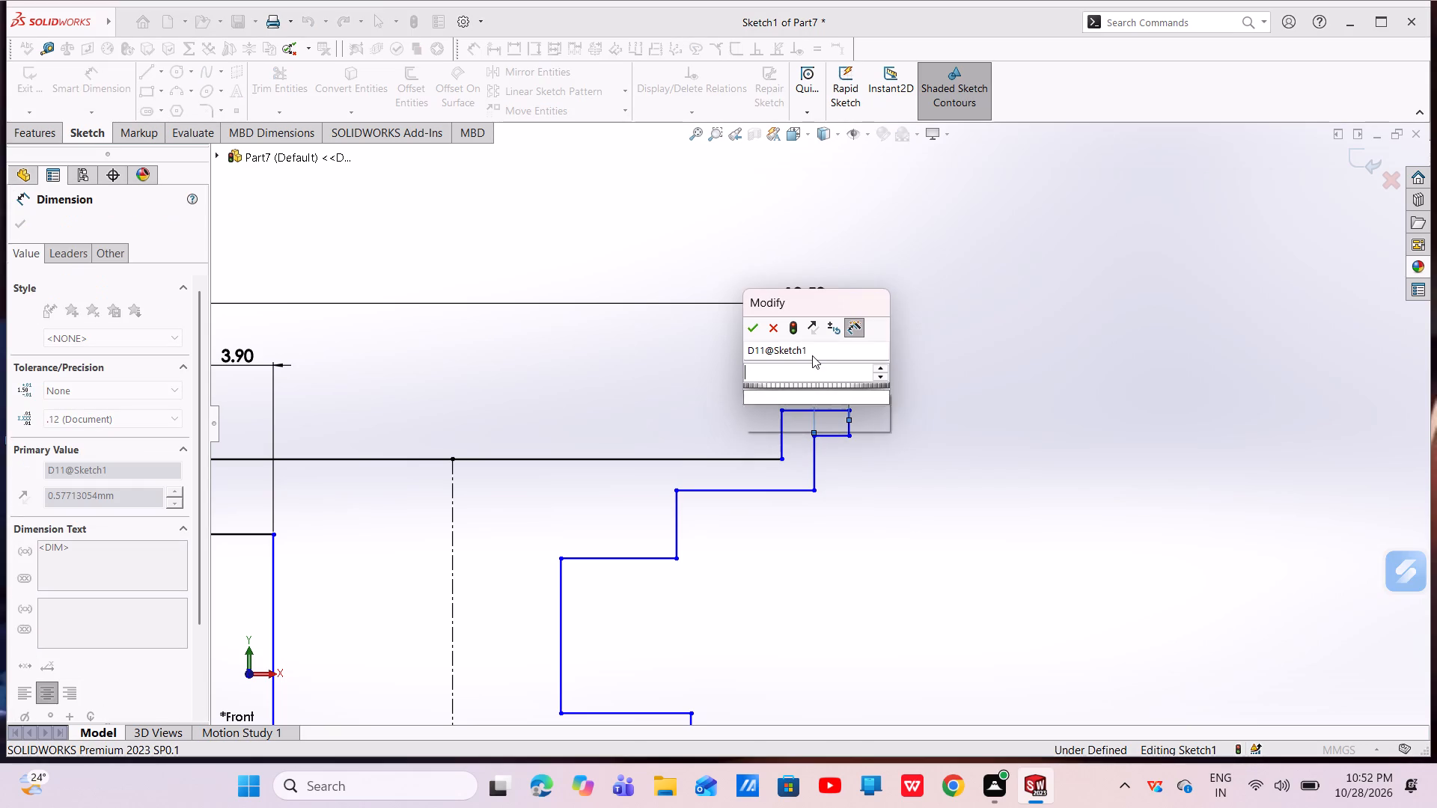
key(0)
text(.5)
key(Return)
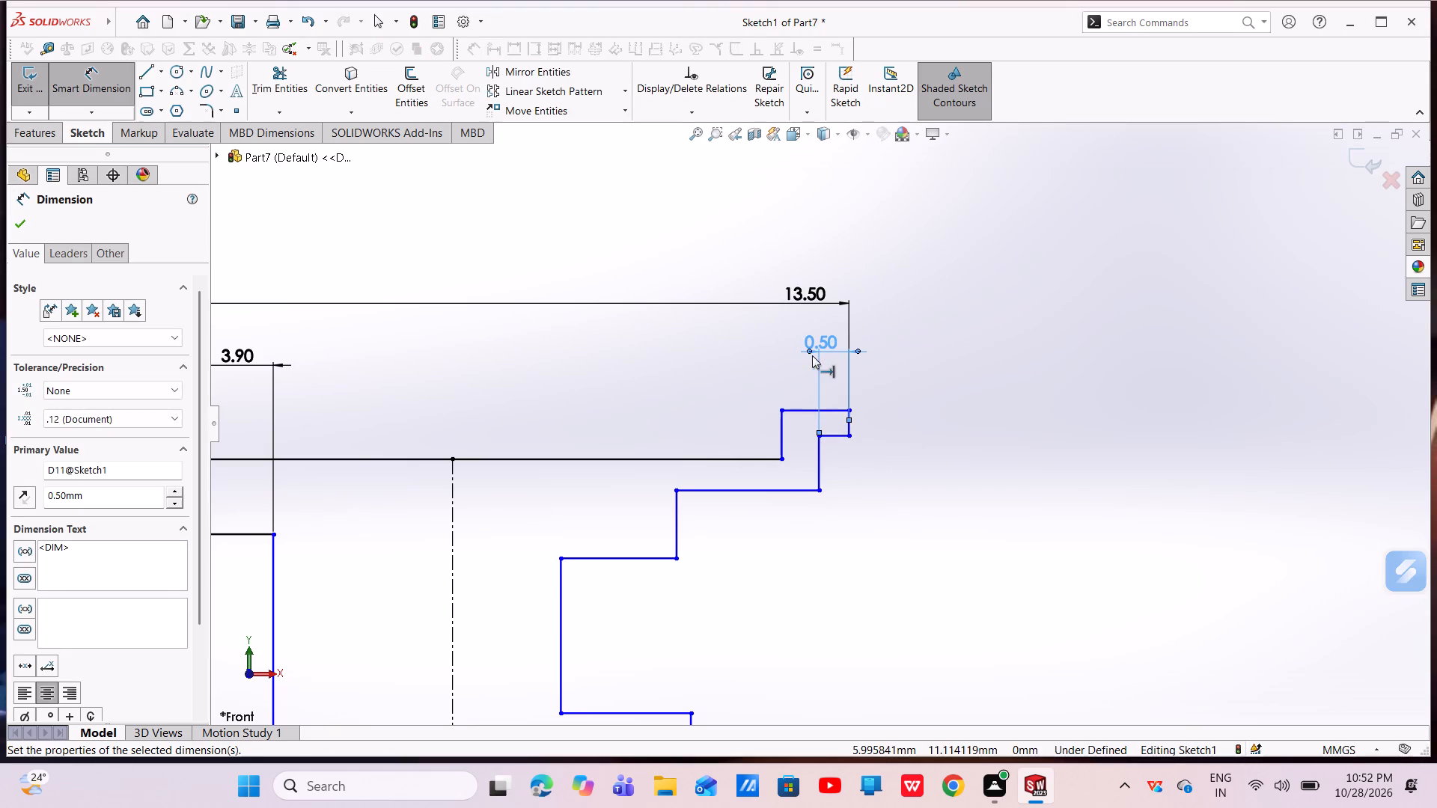
Dimension the raised tab's width between its inner and outer vertical lines as 1.1 mm.
scroll(855, 449, up, 3)
scroll(855, 419, down, 4)
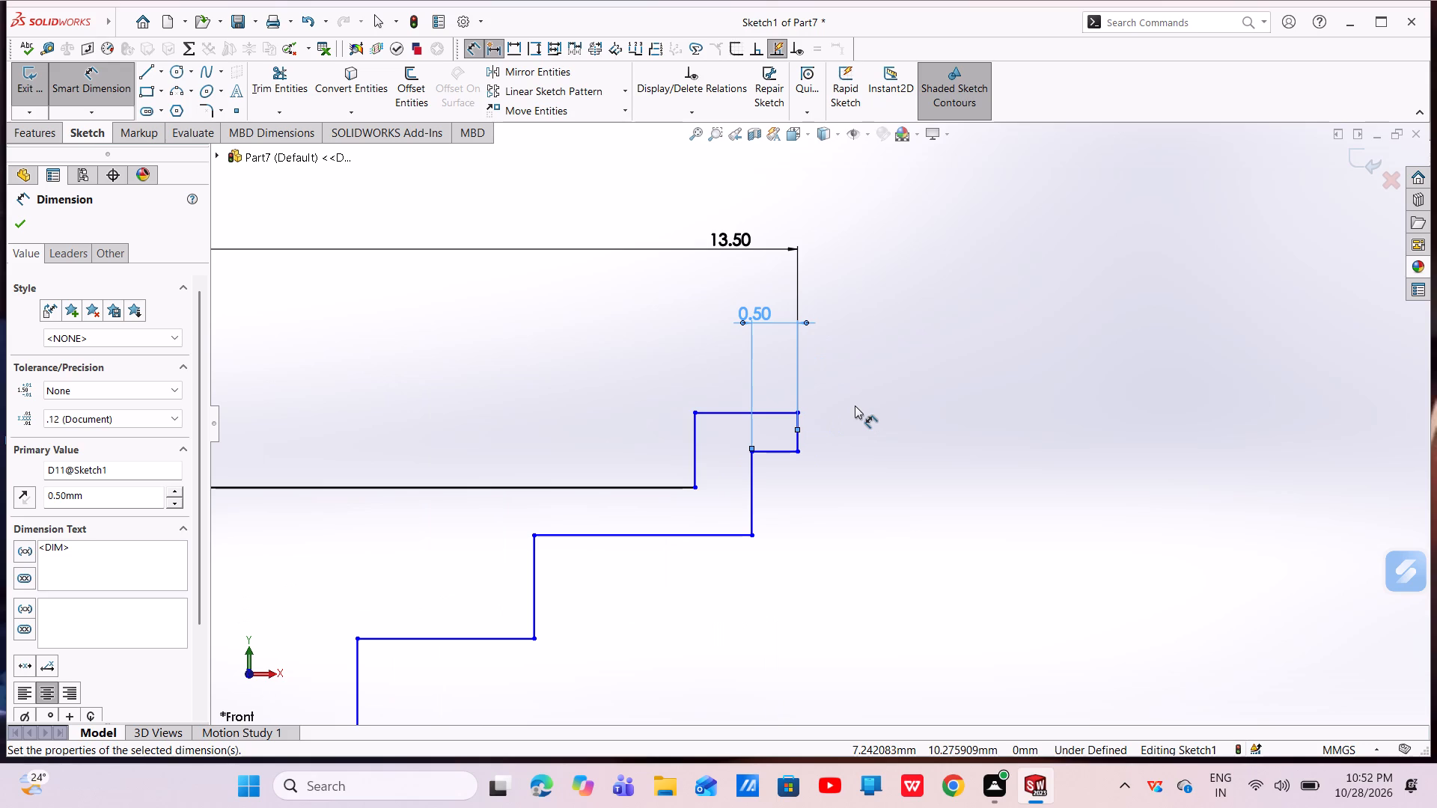
click(692, 444)
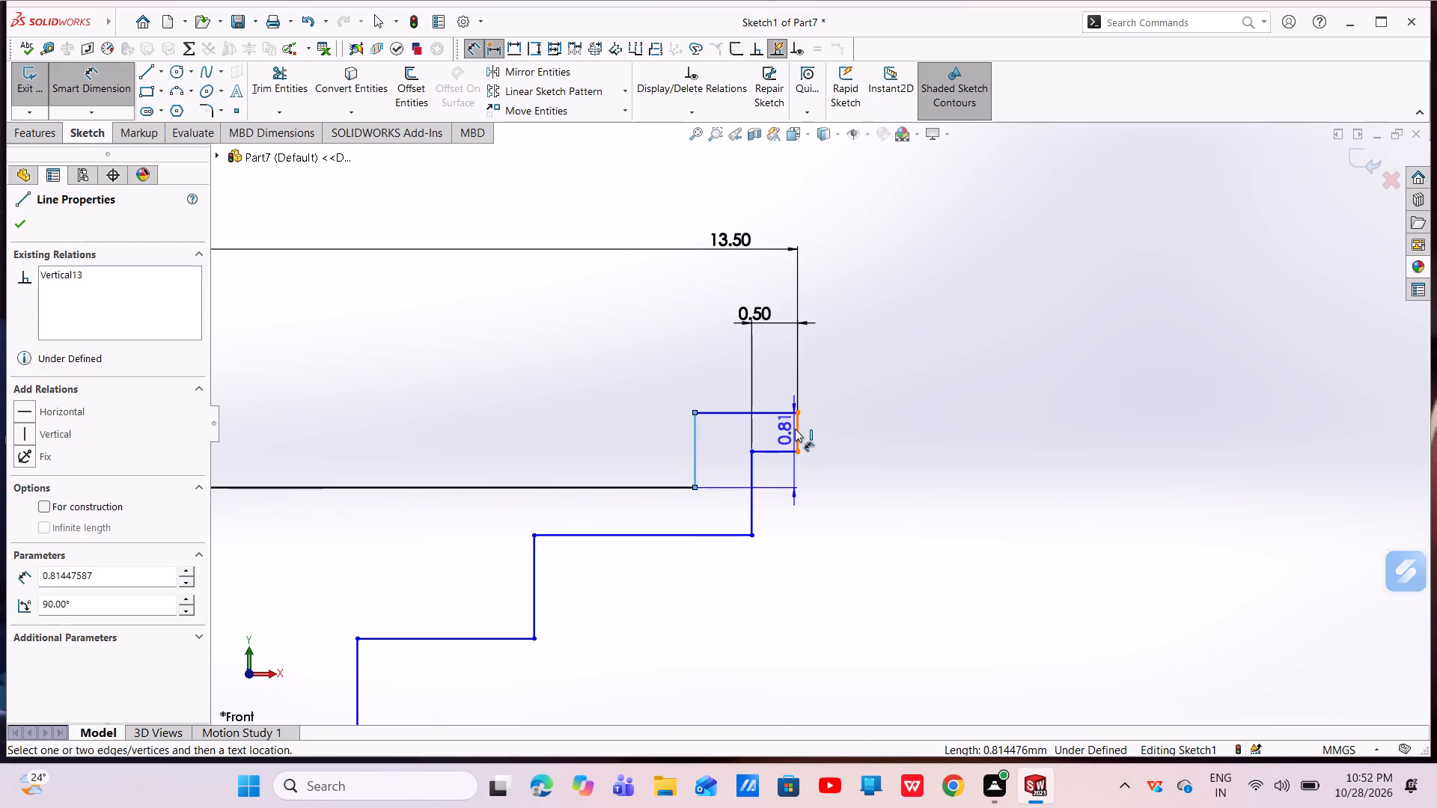
click(795, 429)
click(754, 366)
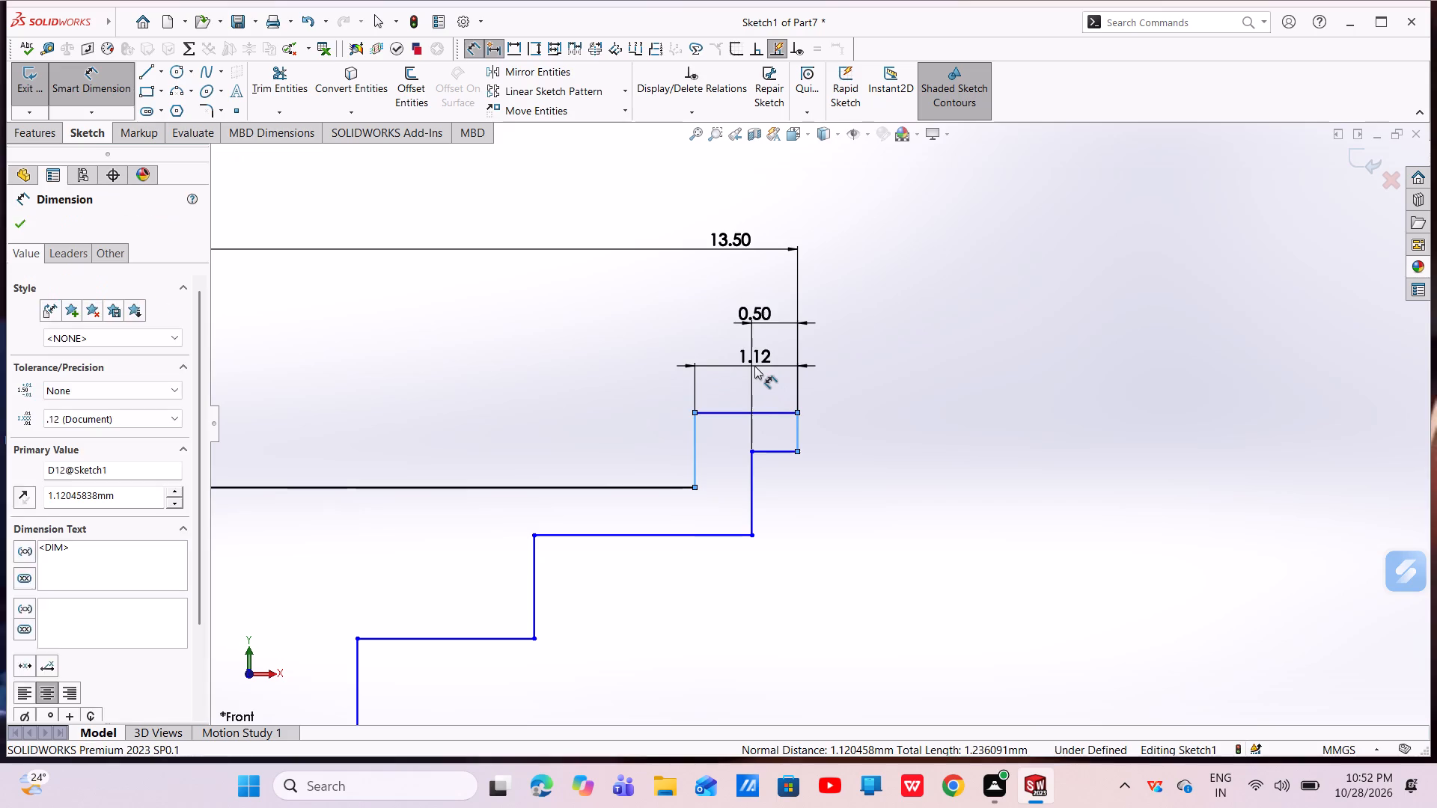
key(BackSpace)
text(1.1)
key(Return)
scroll(789, 422, up, 3)
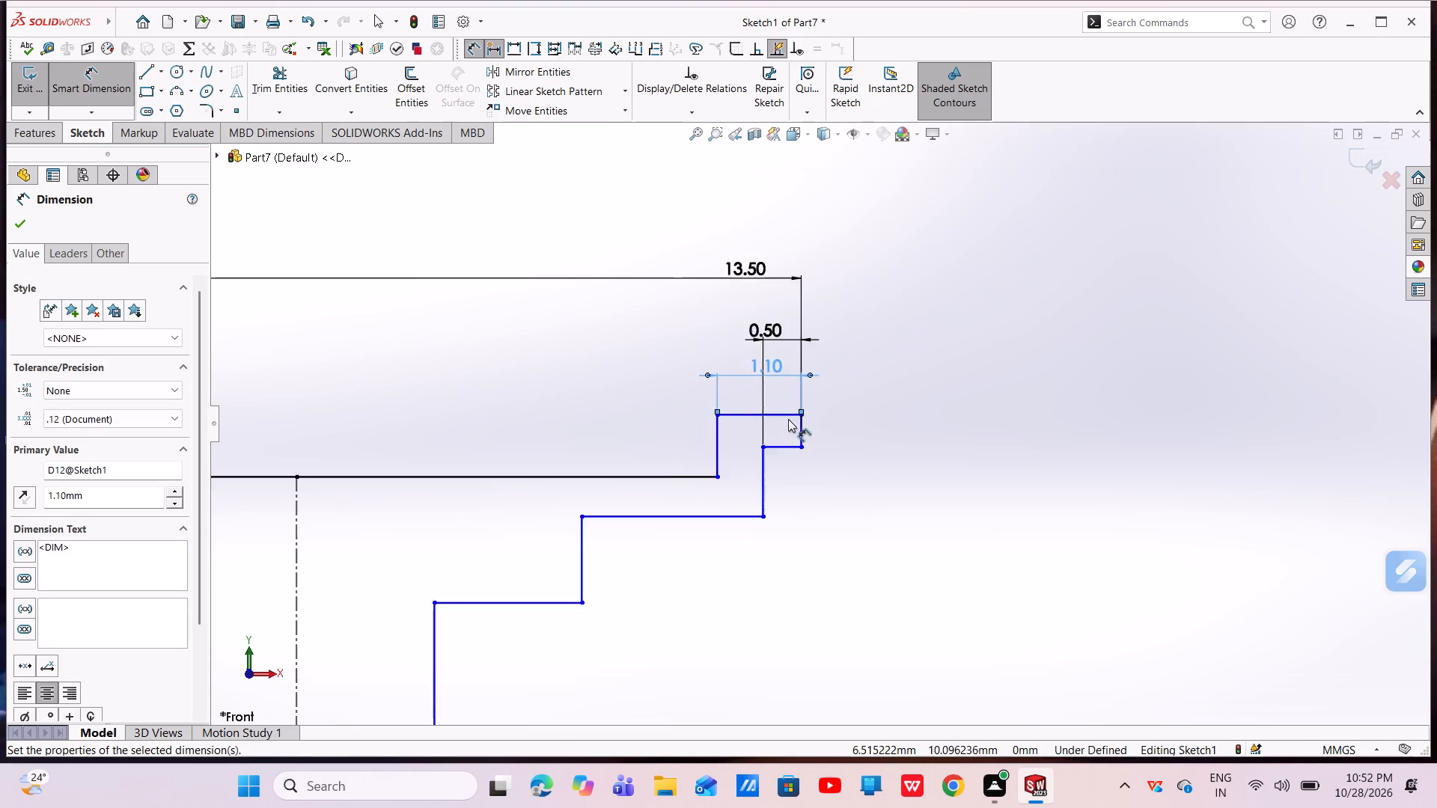
scroll(788, 419, up, 1)
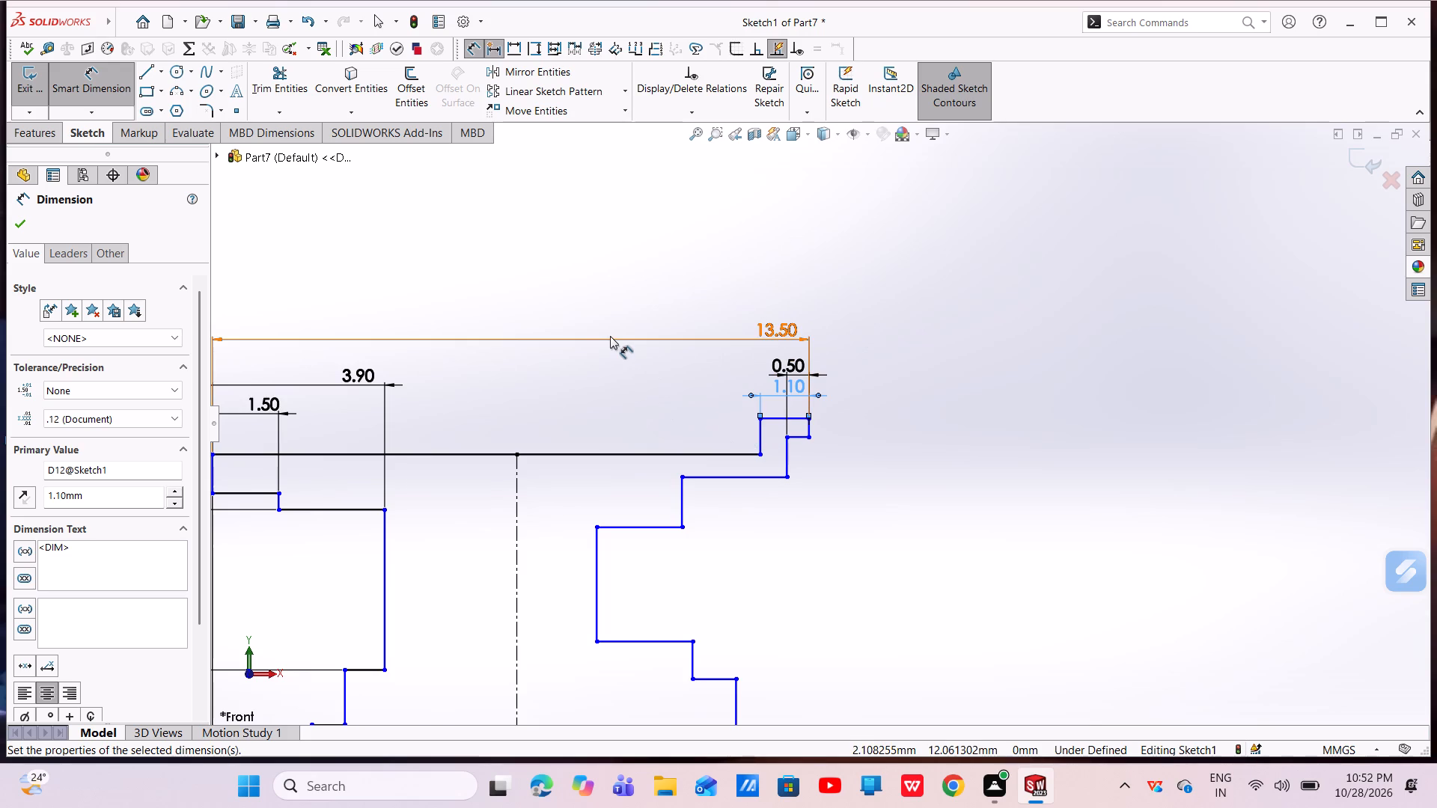
Dimension the horizontal distance from the raised tab's outer edge to the vertical line above the deep notch as 2.5 mm.
click(677, 501)
click(808, 427)
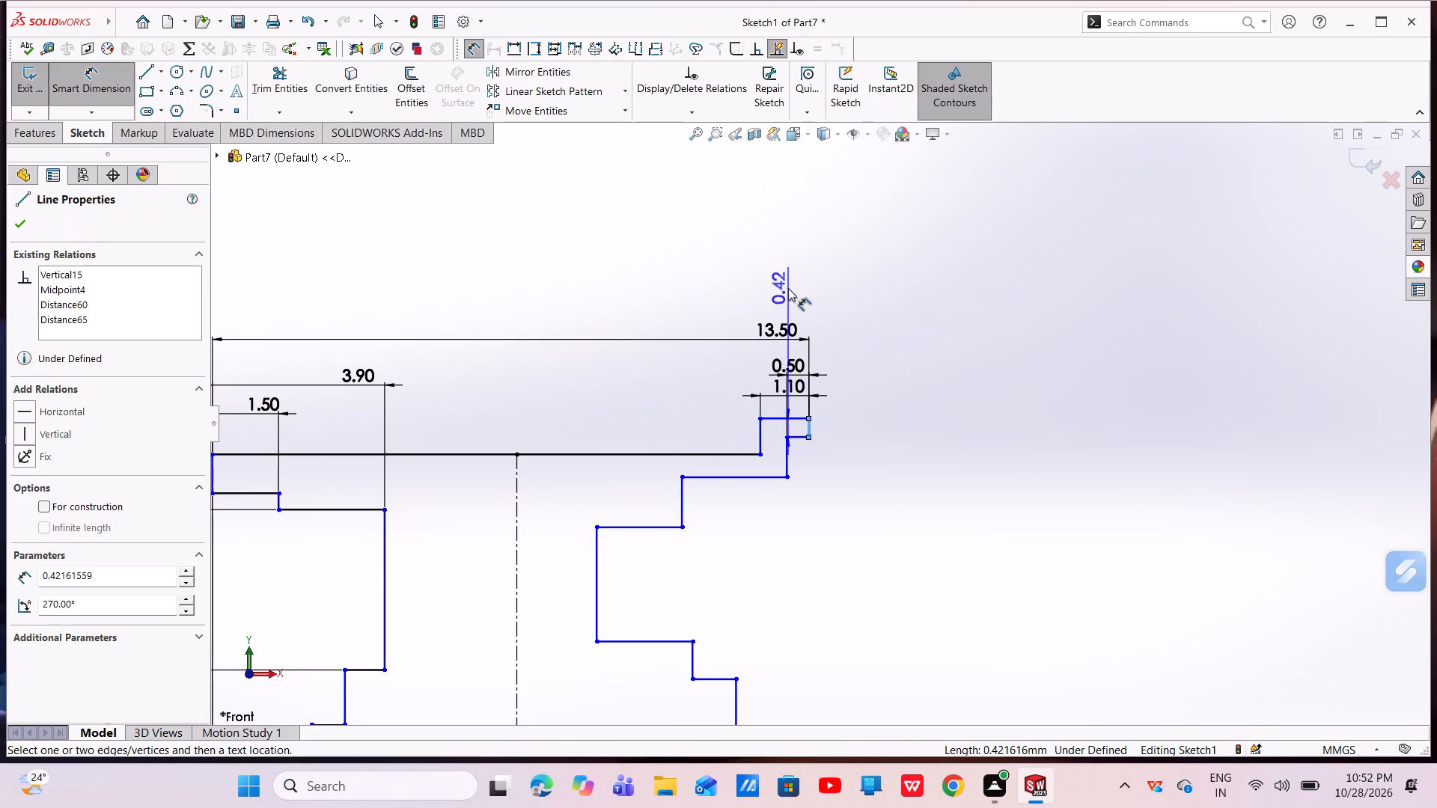
click(683, 498)
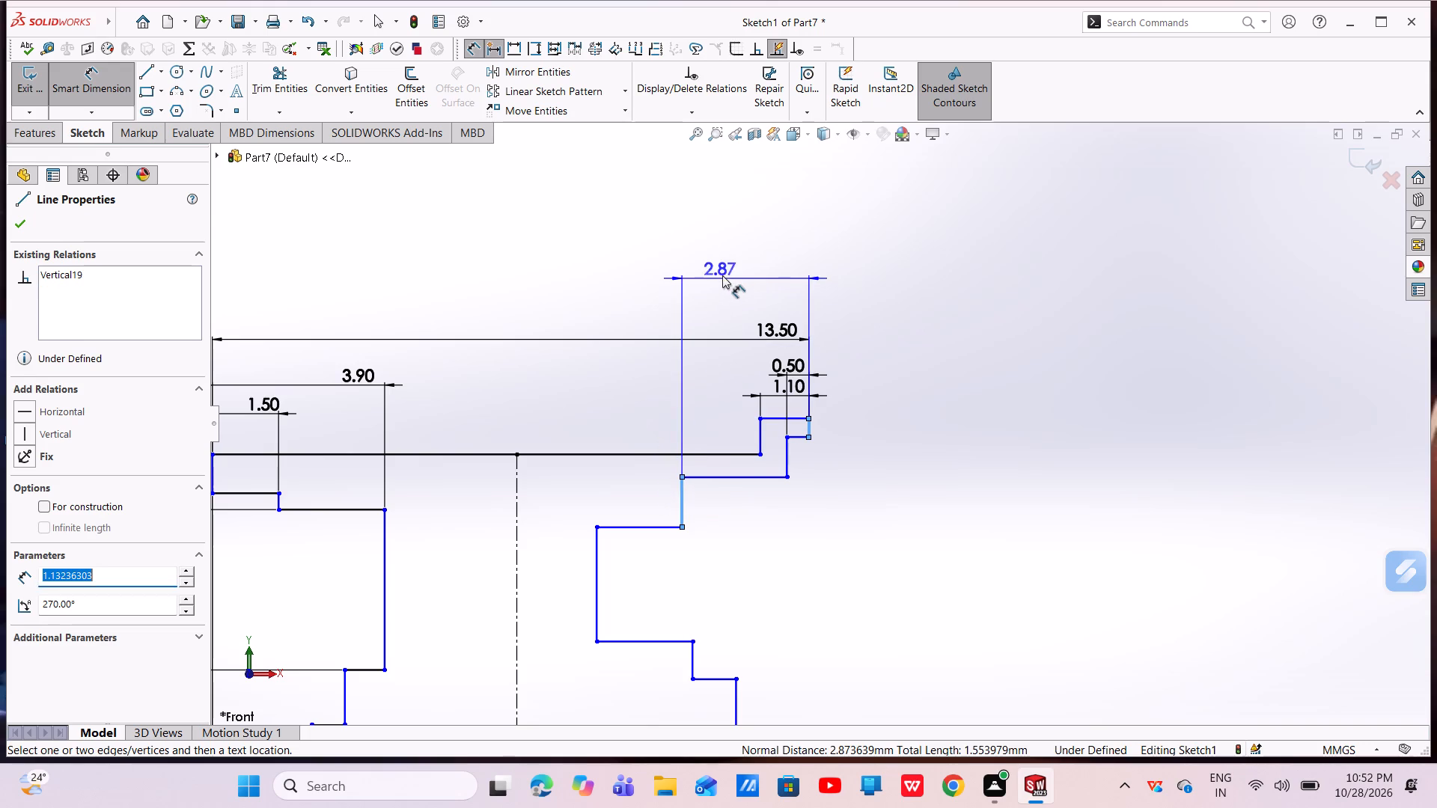
click(722, 275)
key(BackSpace)
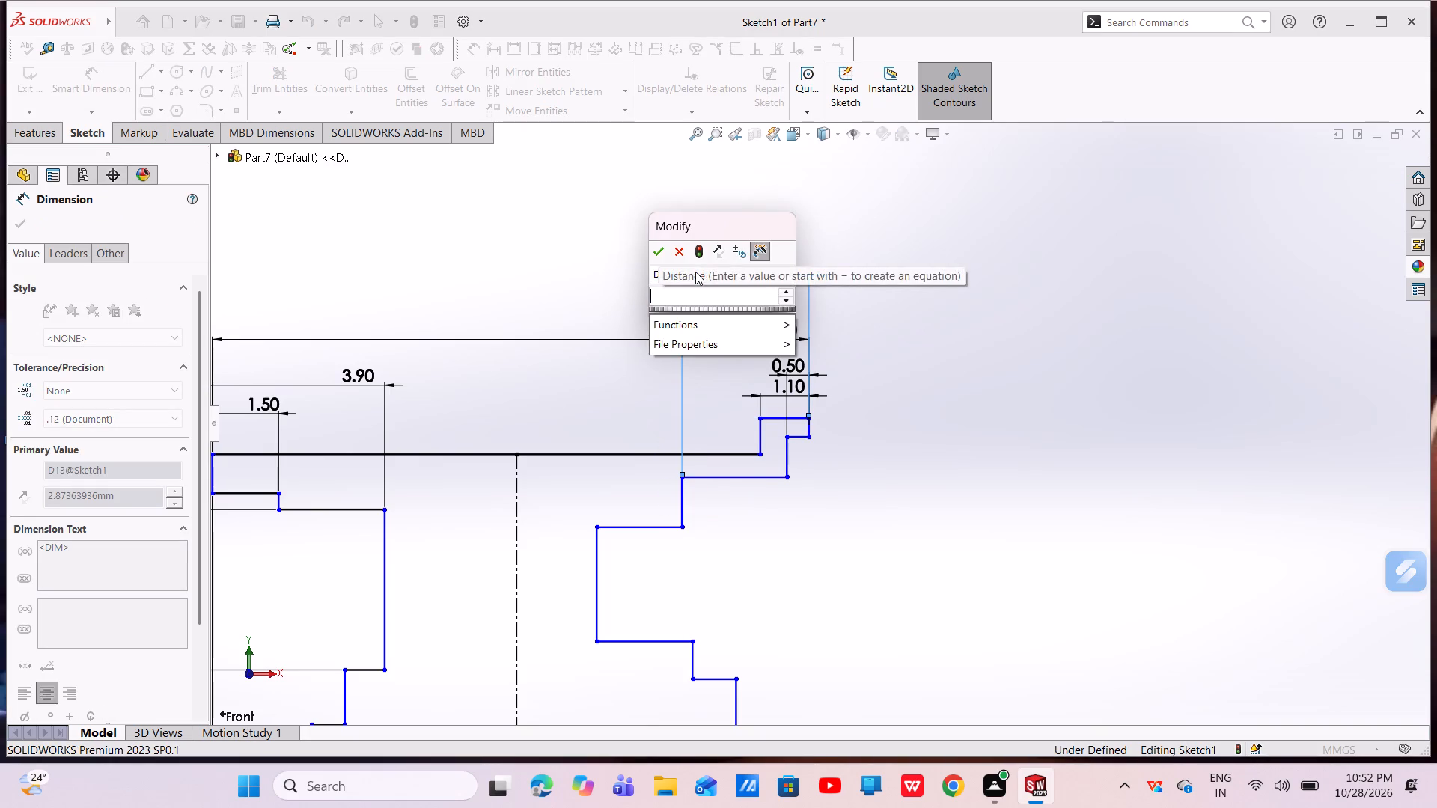
text(2.5)
key(Return)
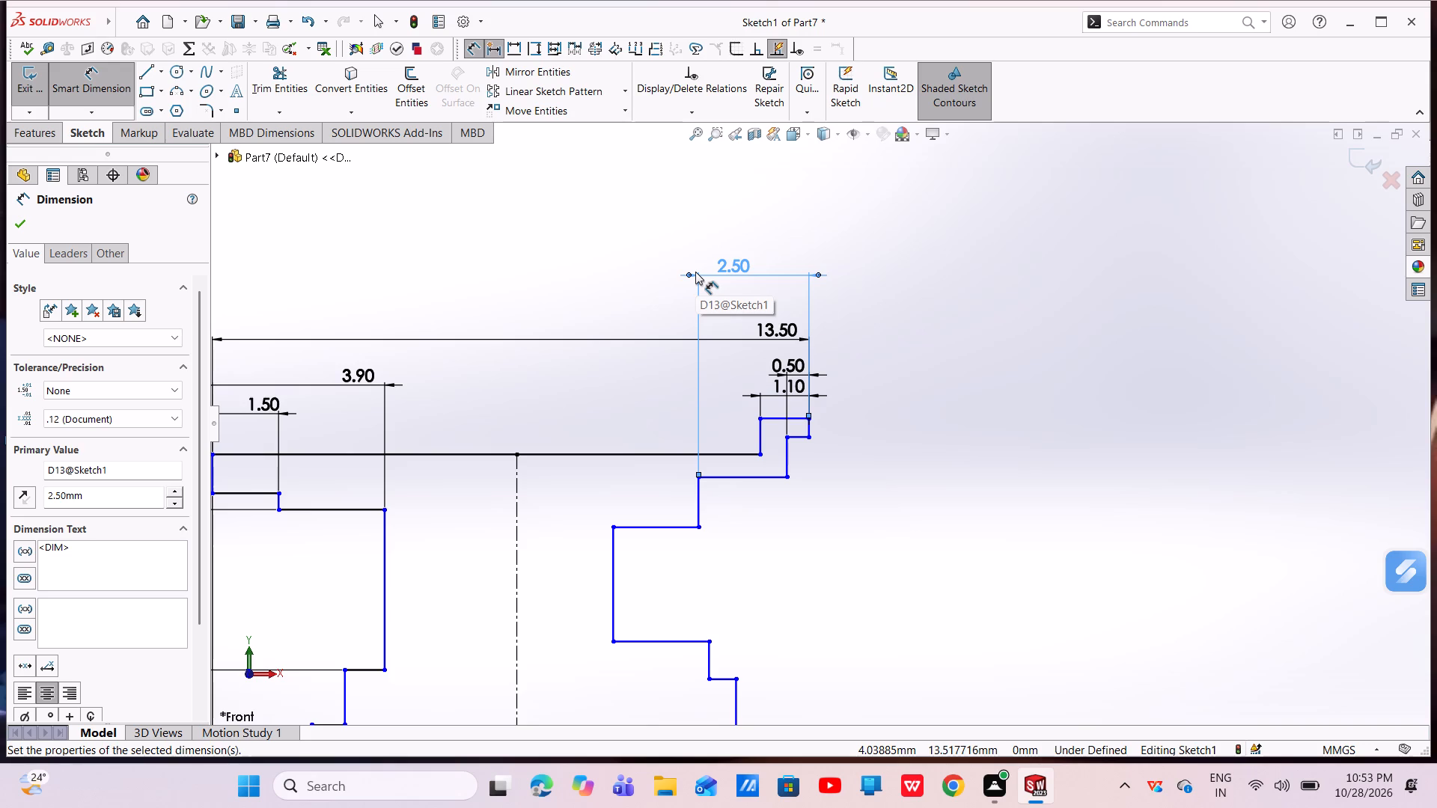
Dimension the horizontal distance from the centerline's upper endpoint to the raised tab's outer edge as 5.75 mm.
click(812, 424)
click(517, 453)
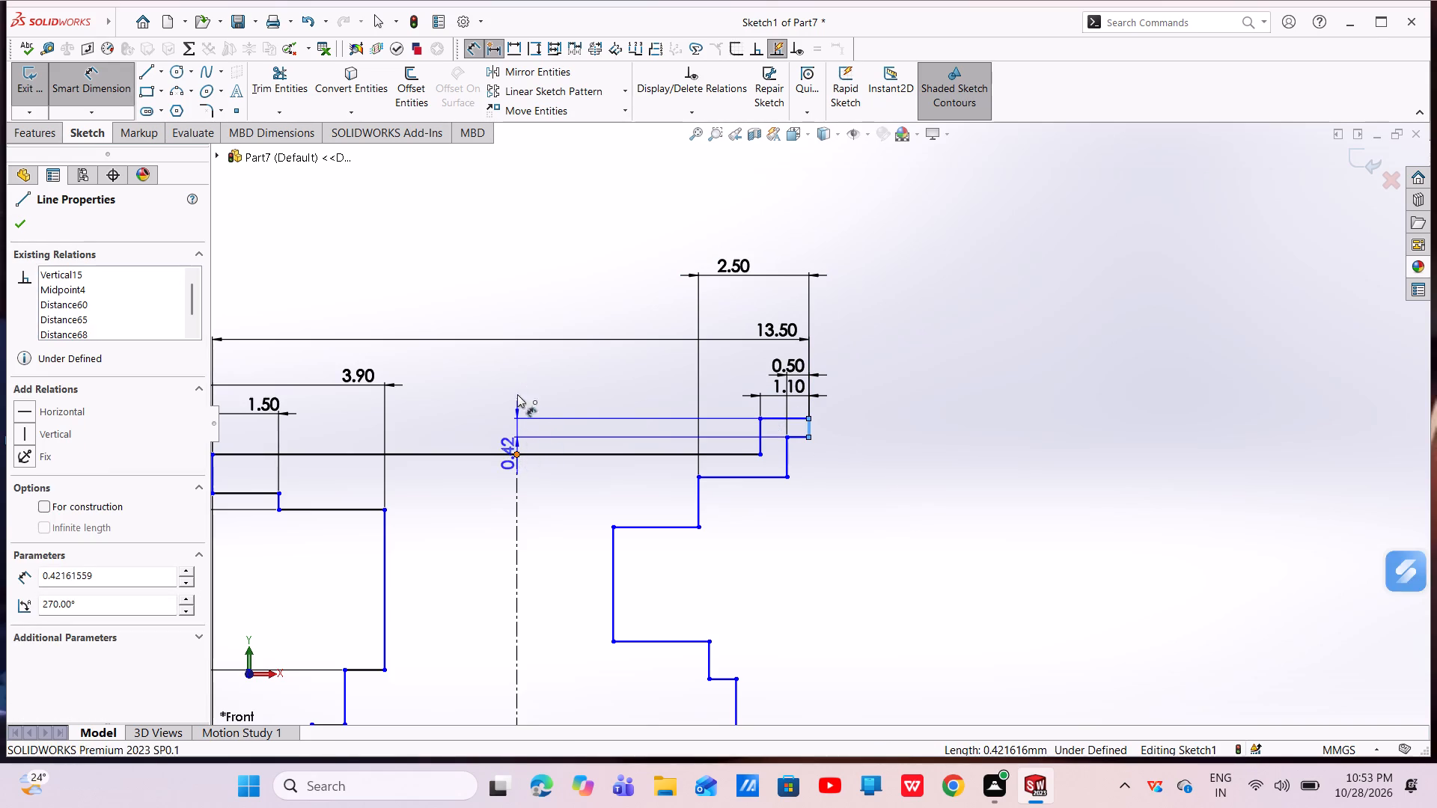
click(594, 244)
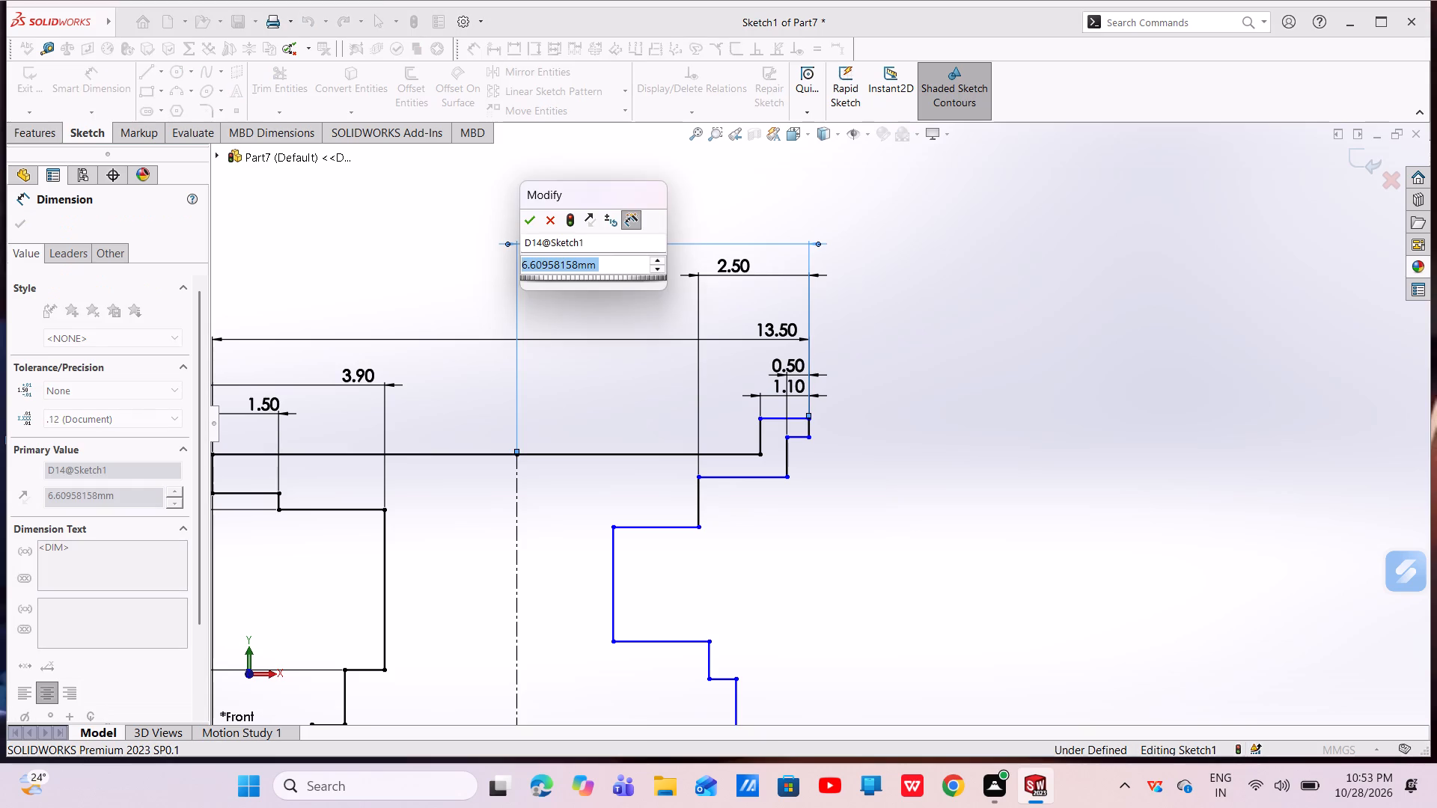
key(BackSpace)
text(5.75)
key(Return)
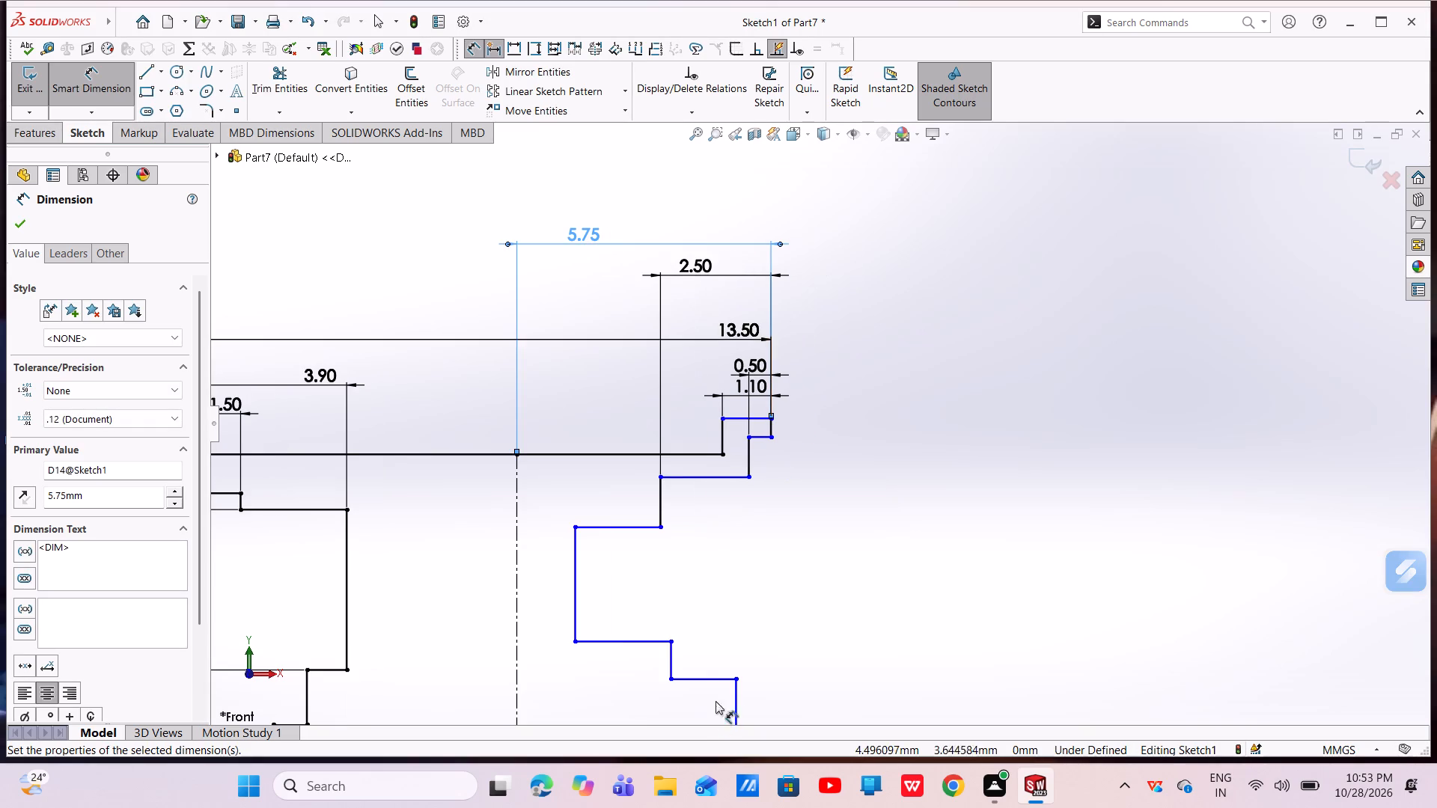
Dimension the short horizontal step line below the deep notch as 0.5 mm long.
scroll(713, 631, up, 5)
scroll(977, 428, down, 4)
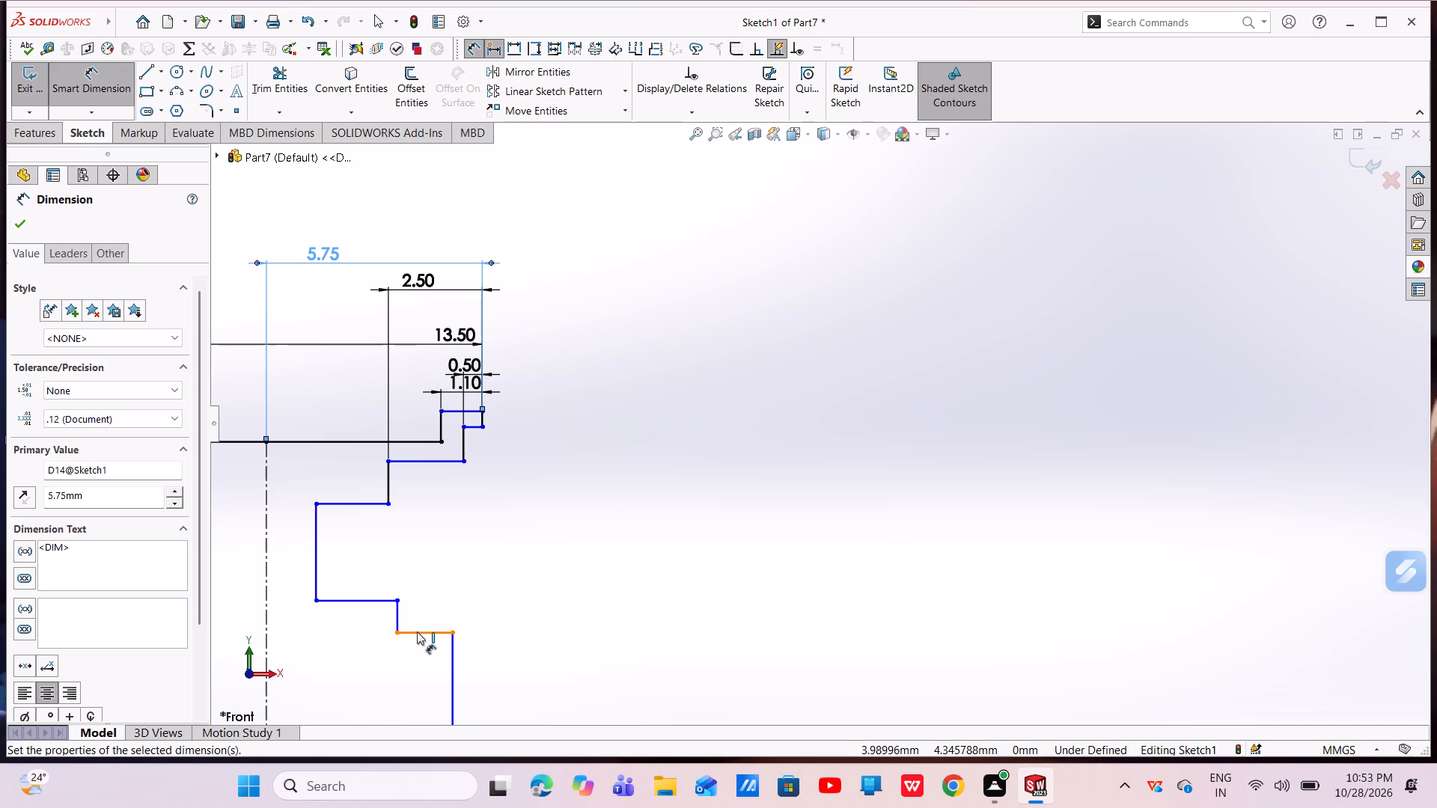
scroll(417, 632, down, 3)
click(507, 593)
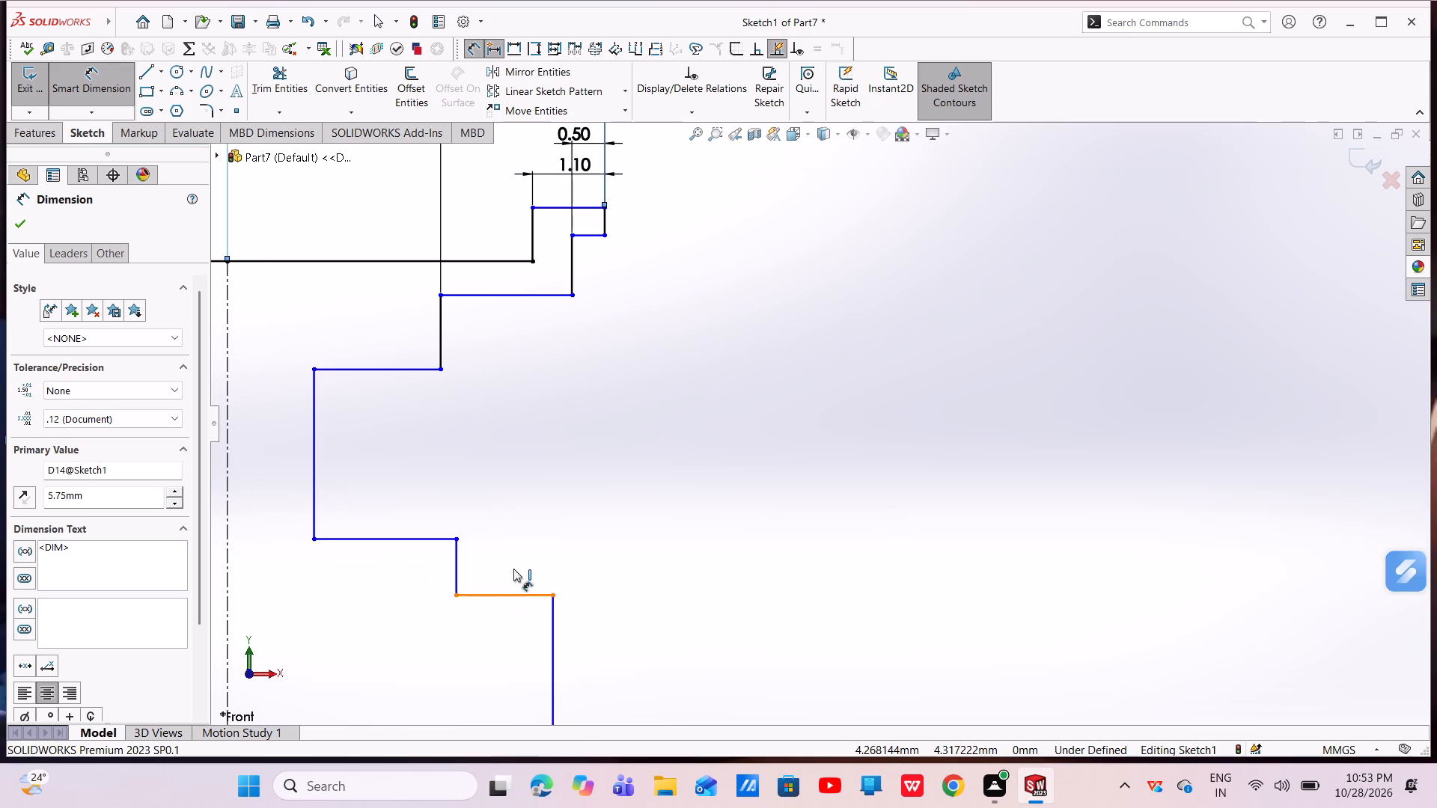
click(514, 568)
key(BackSpace)
key(0)
text(.5)
key(Return)
Dimension the height of the raised tab's top edge above the base line as 10.5 mm.
scroll(397, 535, down, 2)
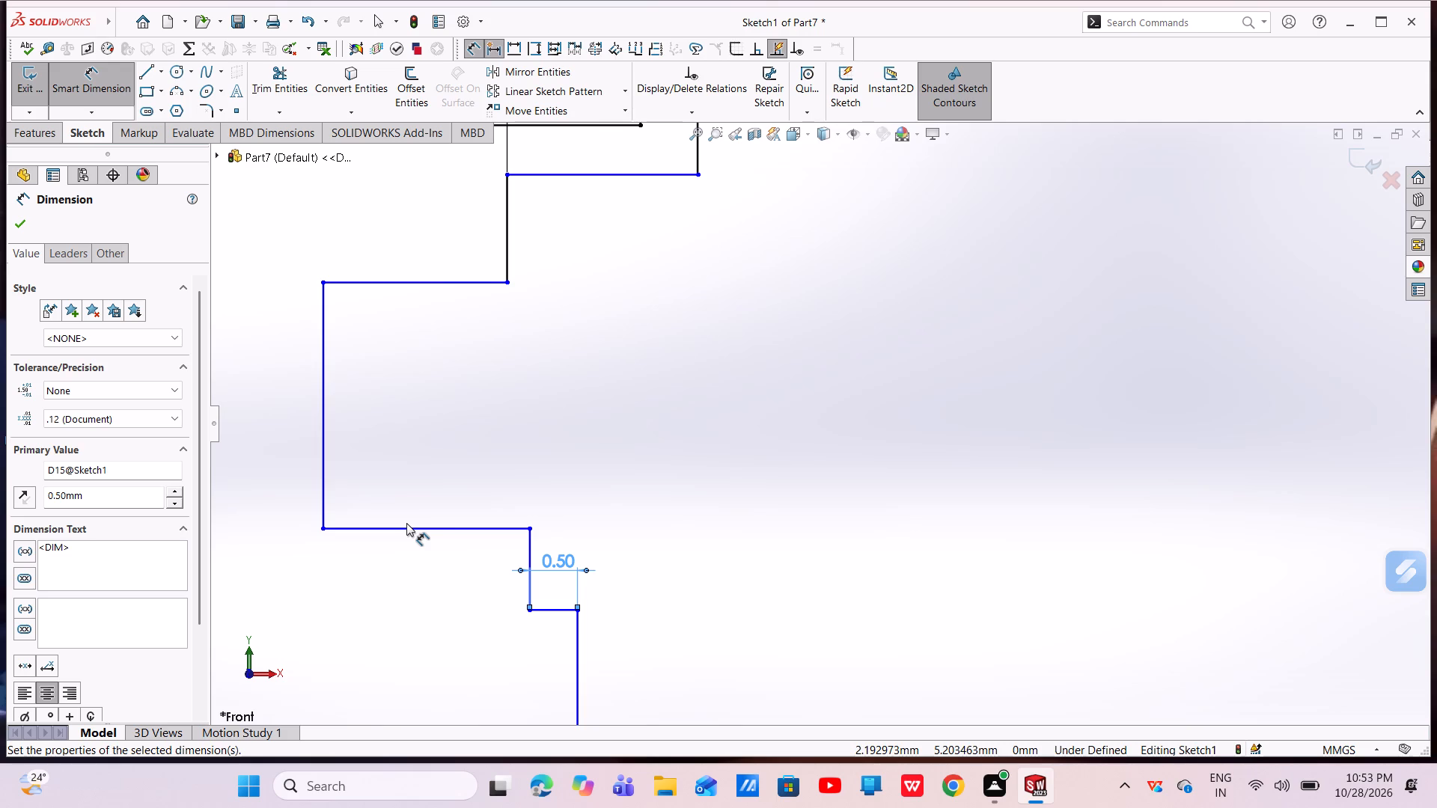
scroll(523, 299, up, 4)
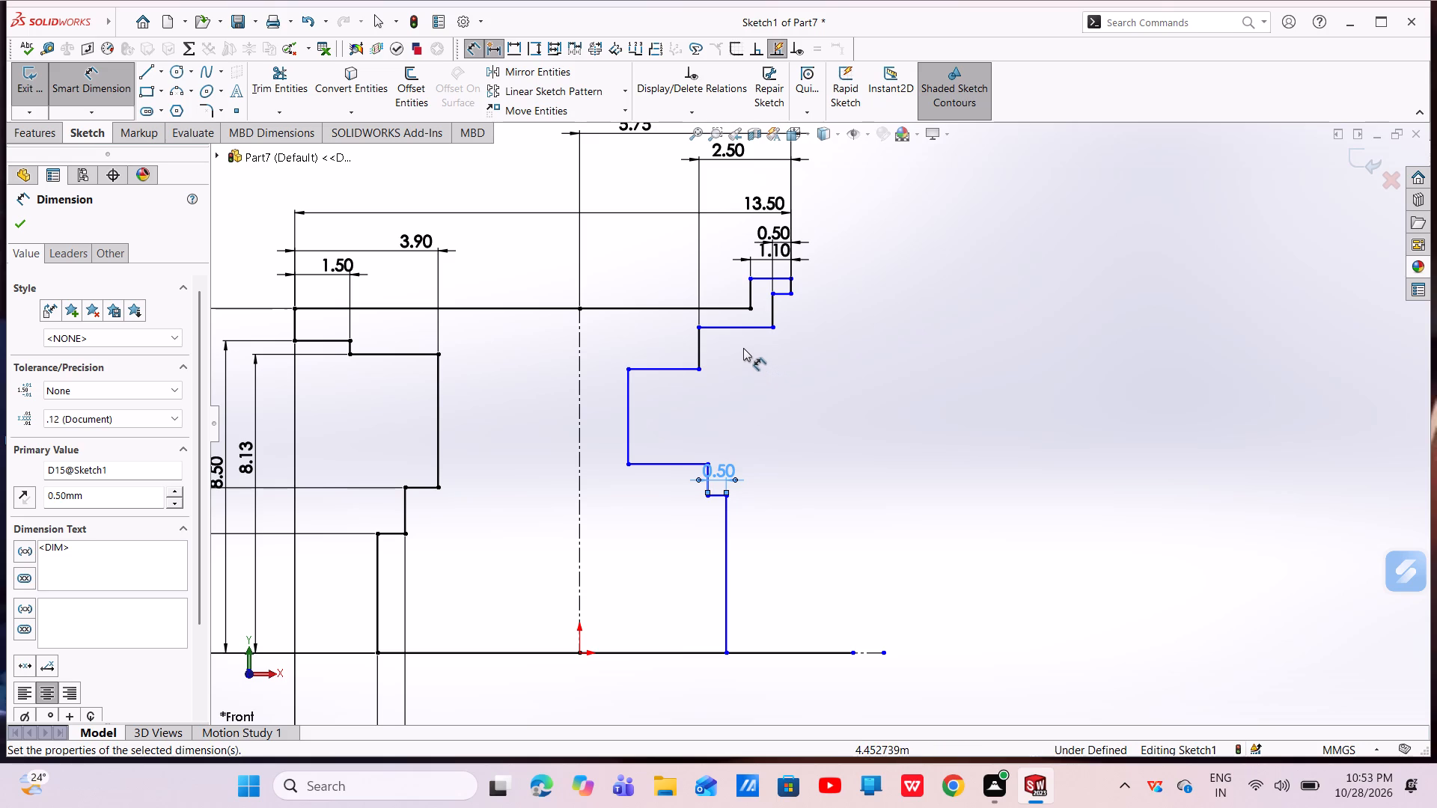
click(764, 275)
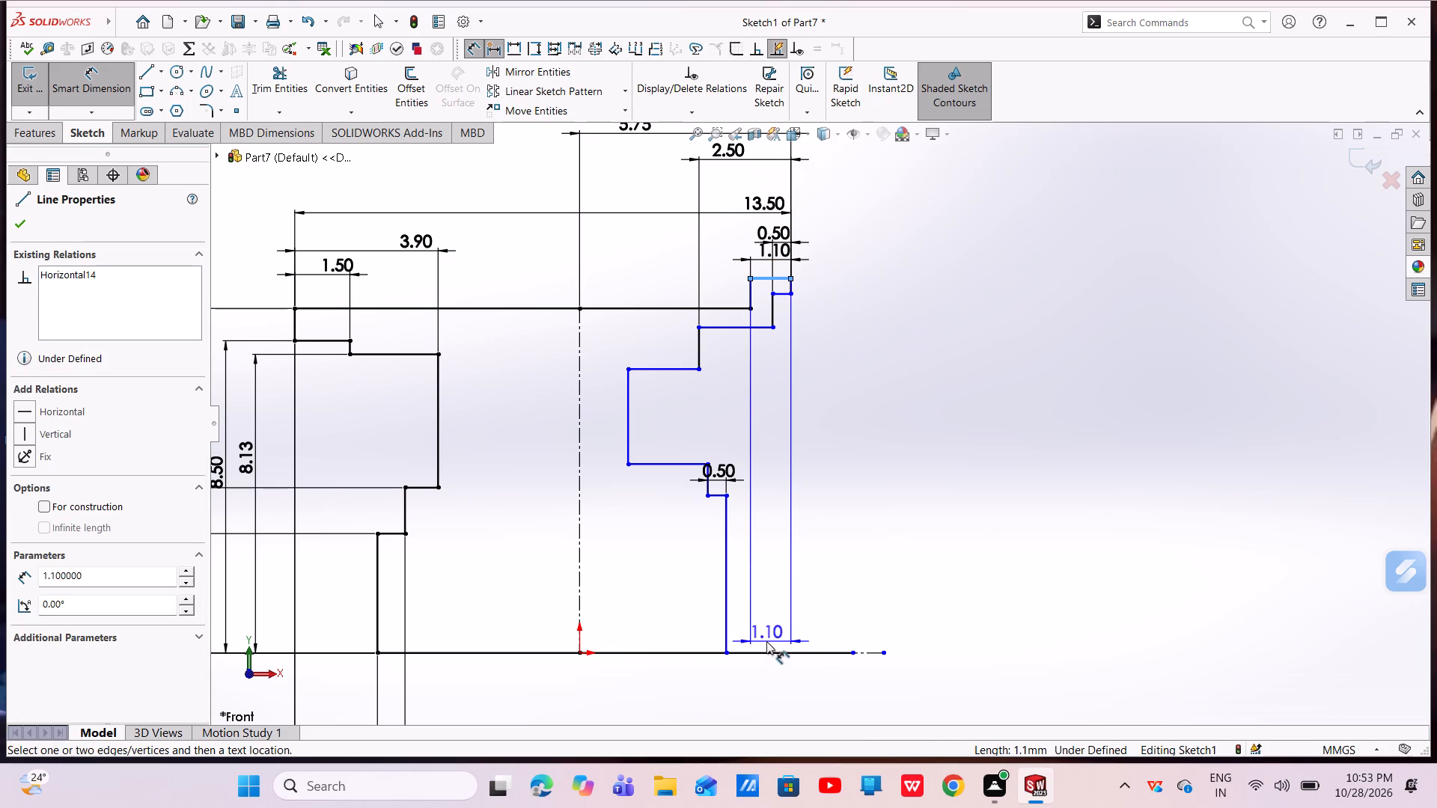
click(727, 653)
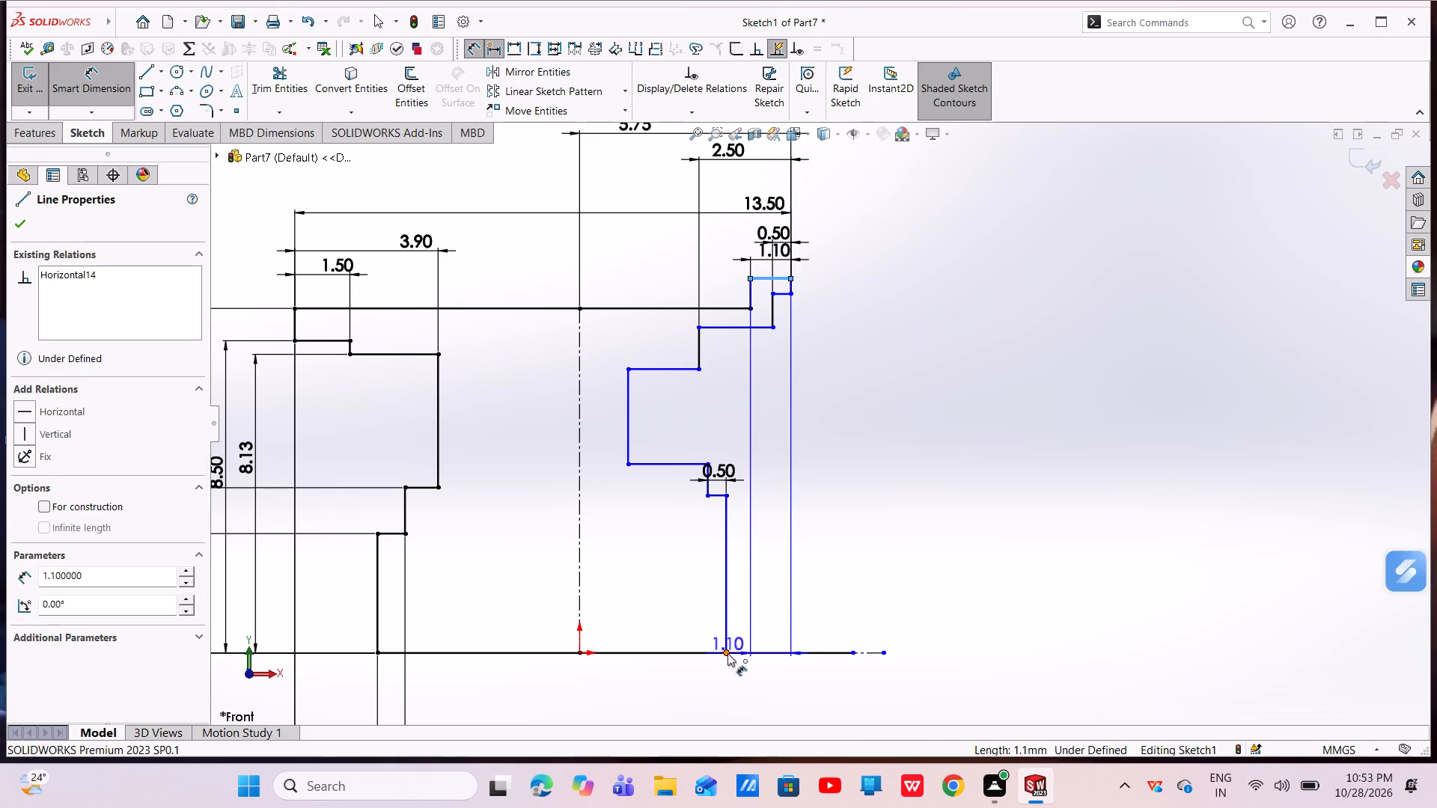
click(920, 516)
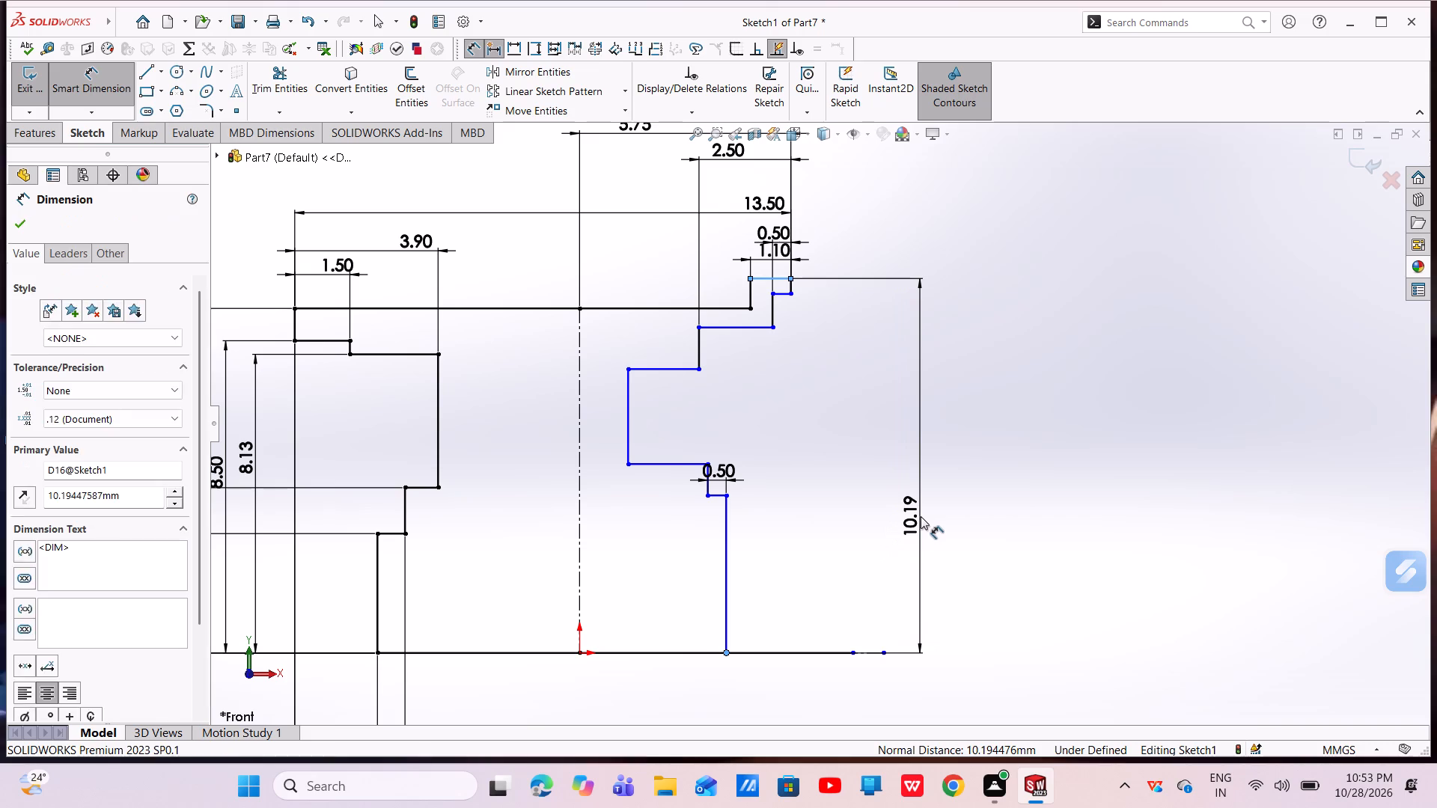
key(BackSpace)
text(10.5)
key(Return)
Dimension the height of the raised tab's short lower edge above the base line as 10 mm.
scroll(827, 466, up, 1)
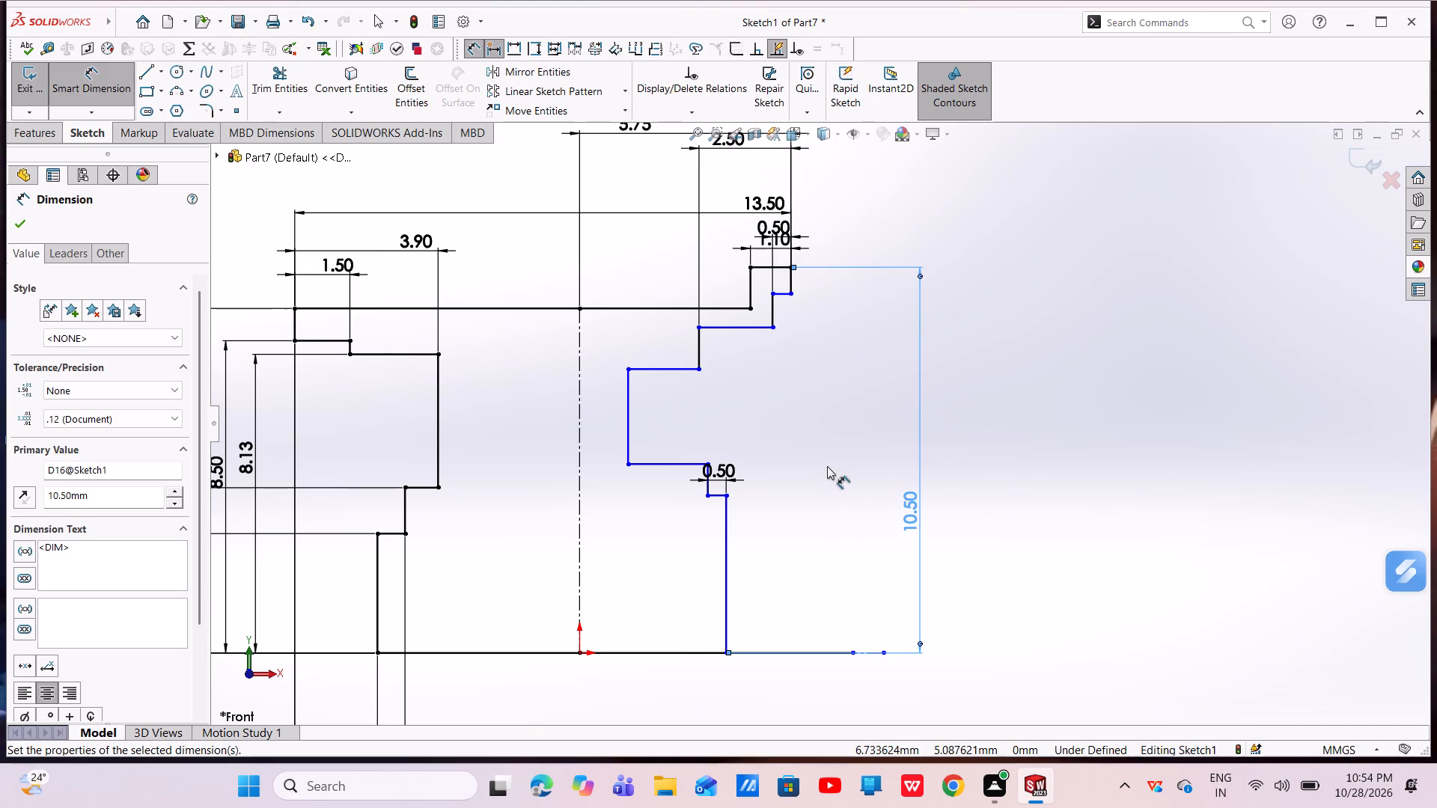
scroll(827, 466, up, 2)
scroll(753, 473, down, 4)
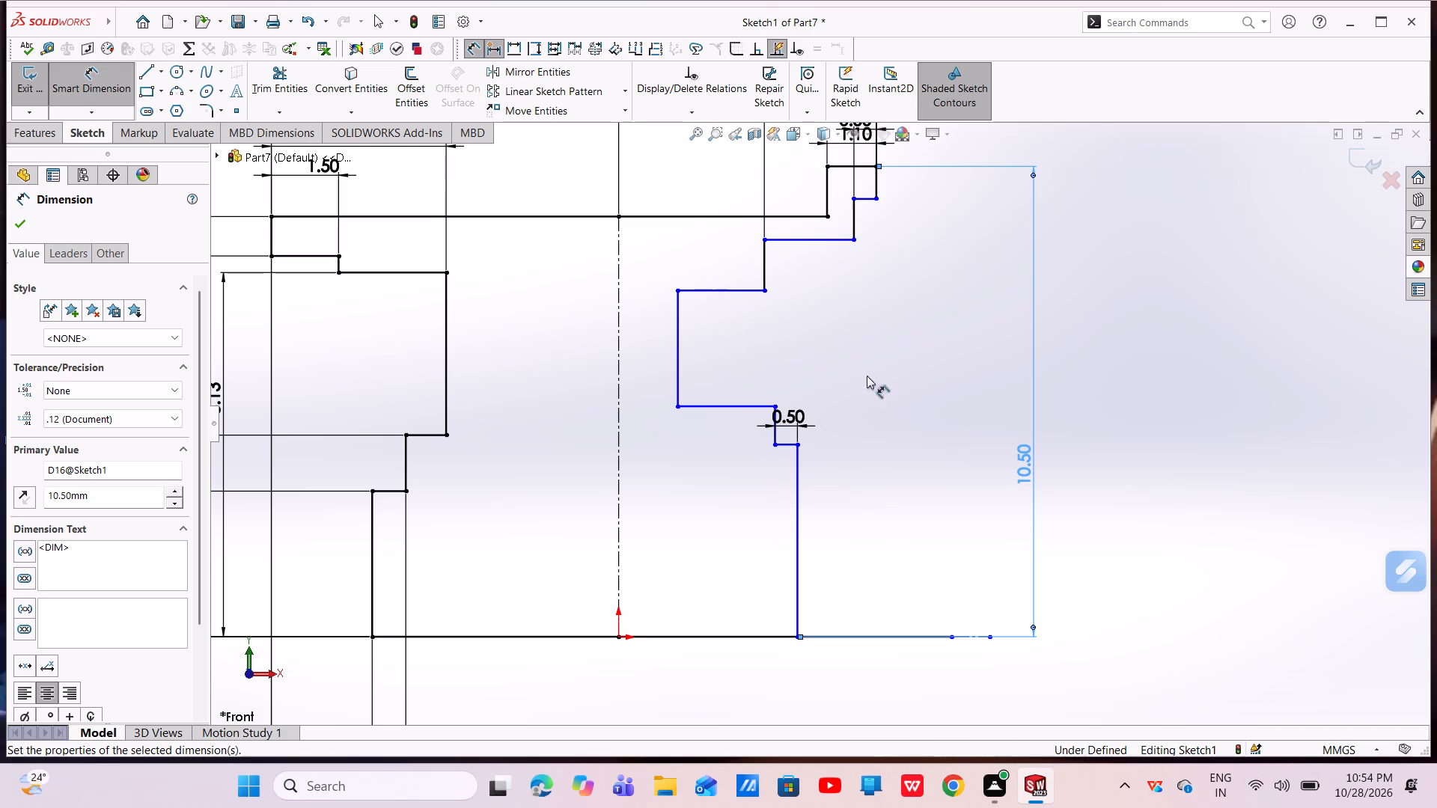
click(861, 201)
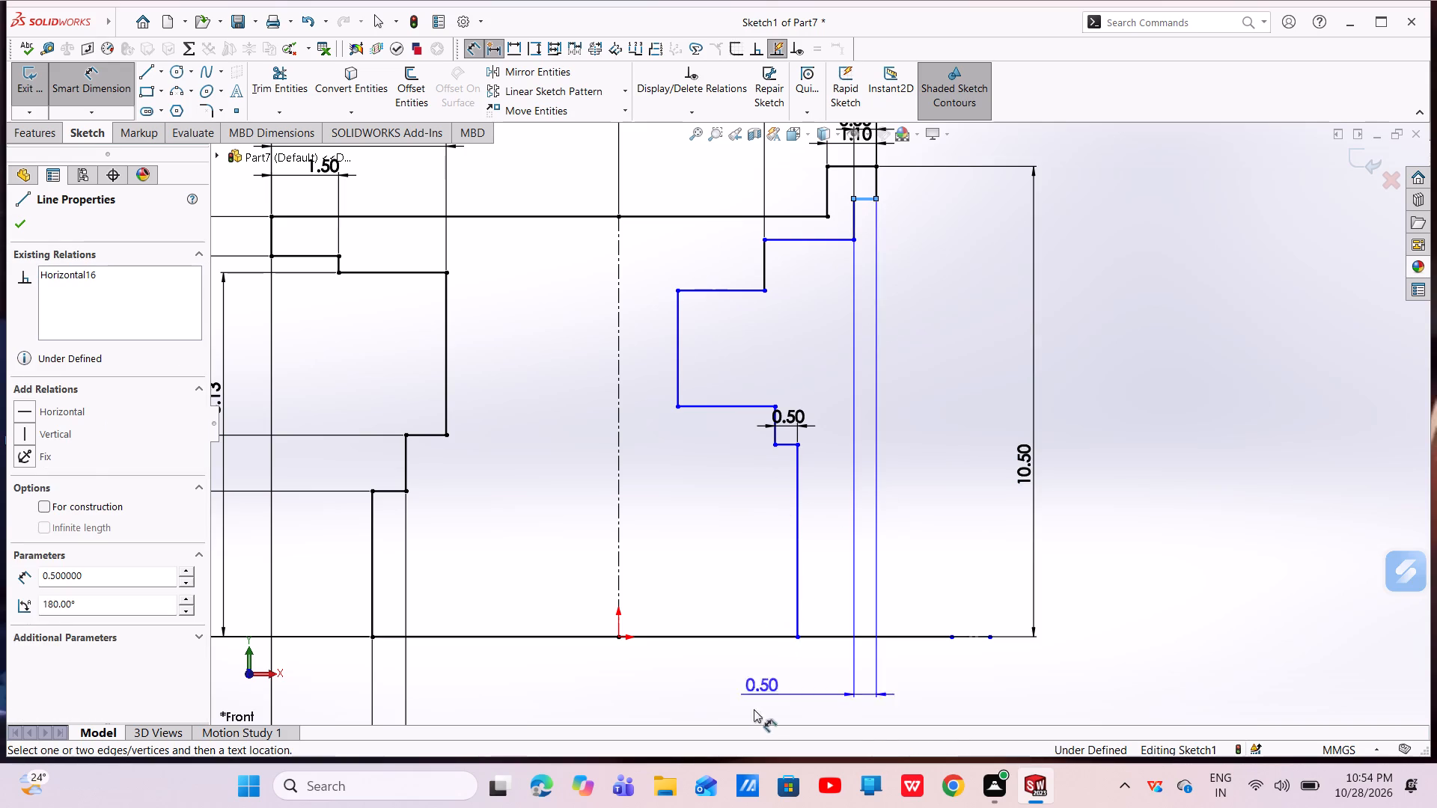
click(747, 638)
click(960, 469)
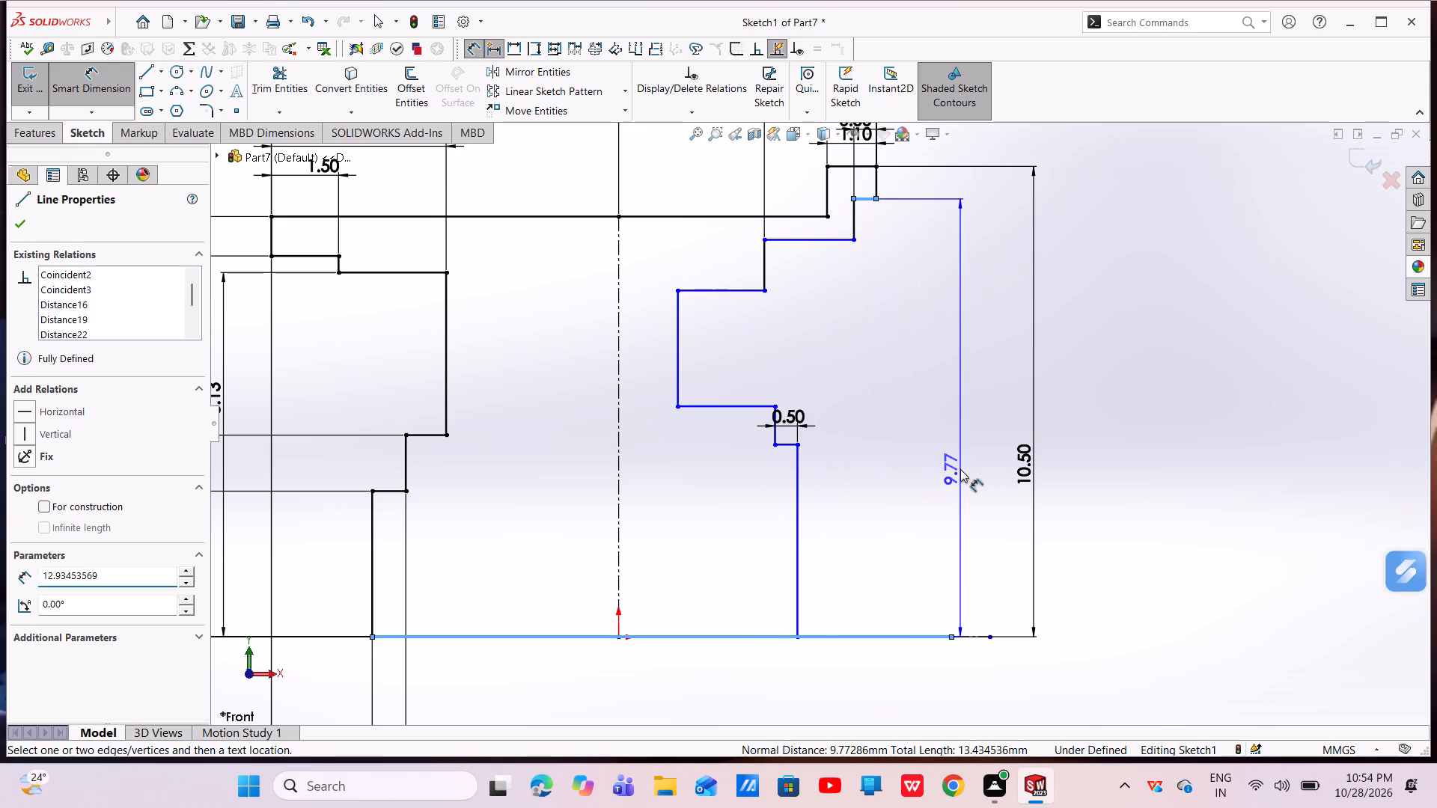
key(BackSpace)
text(10)
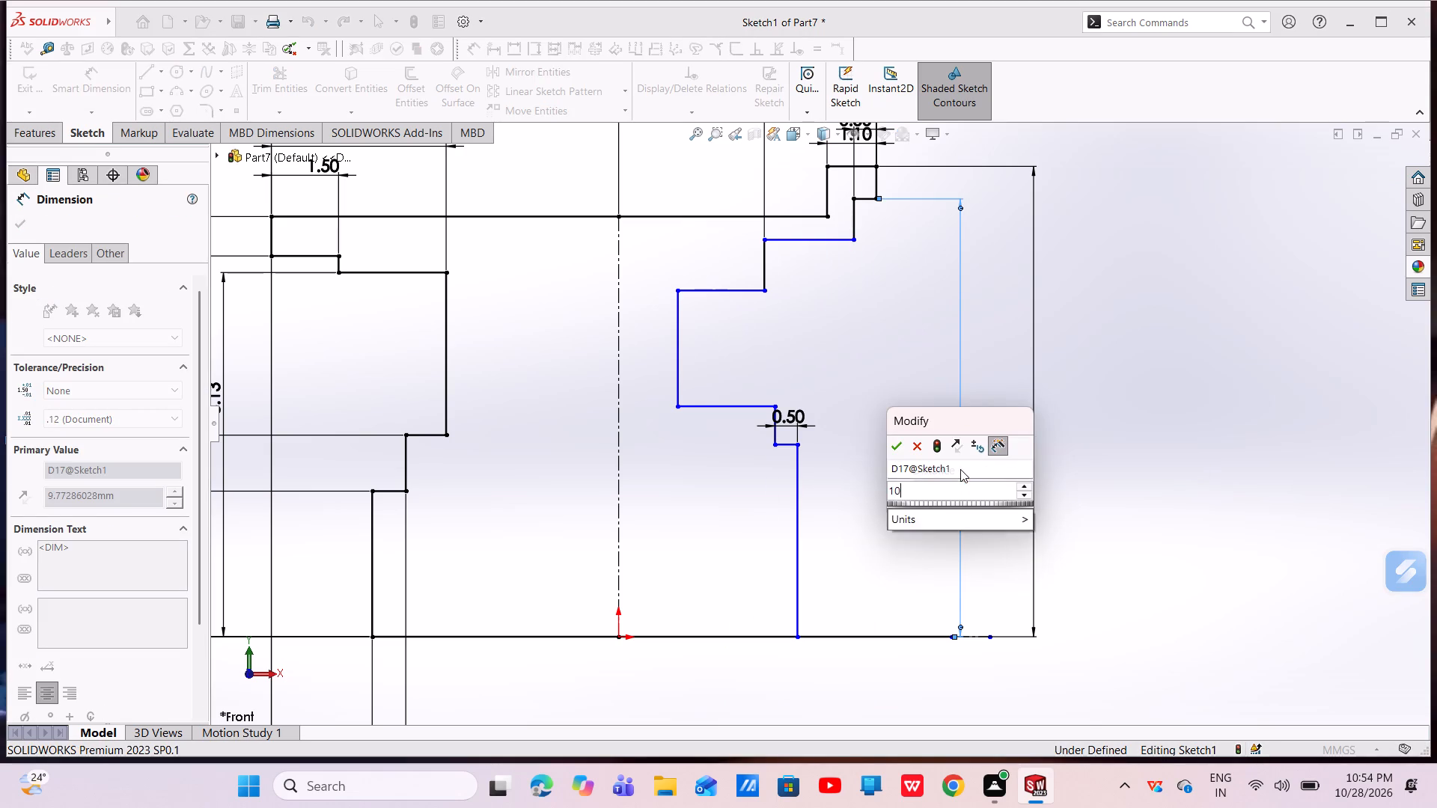
key(Return)
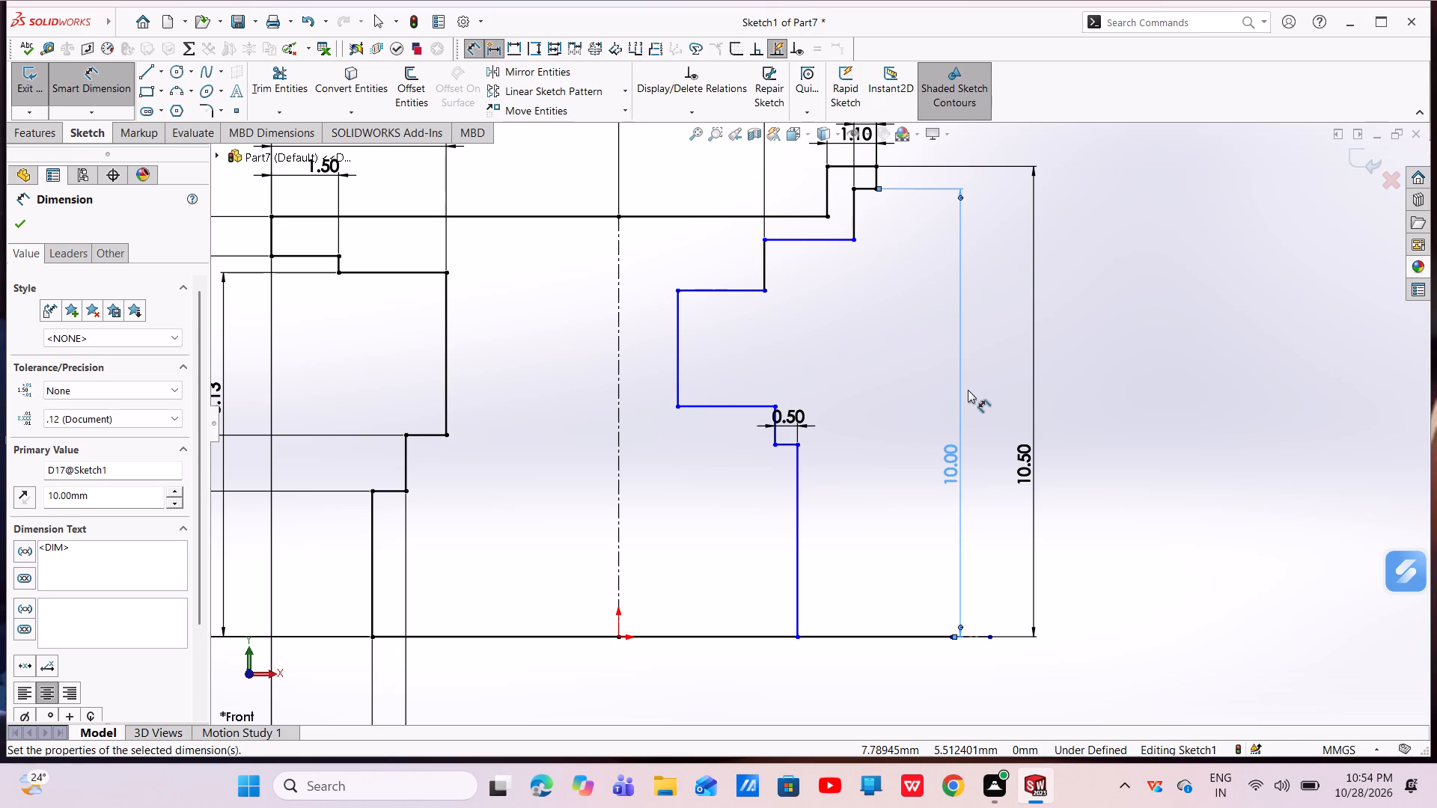
Dimension the height of the horizontal step line below the raised tab above the base line as 9 mm.
click(793, 238)
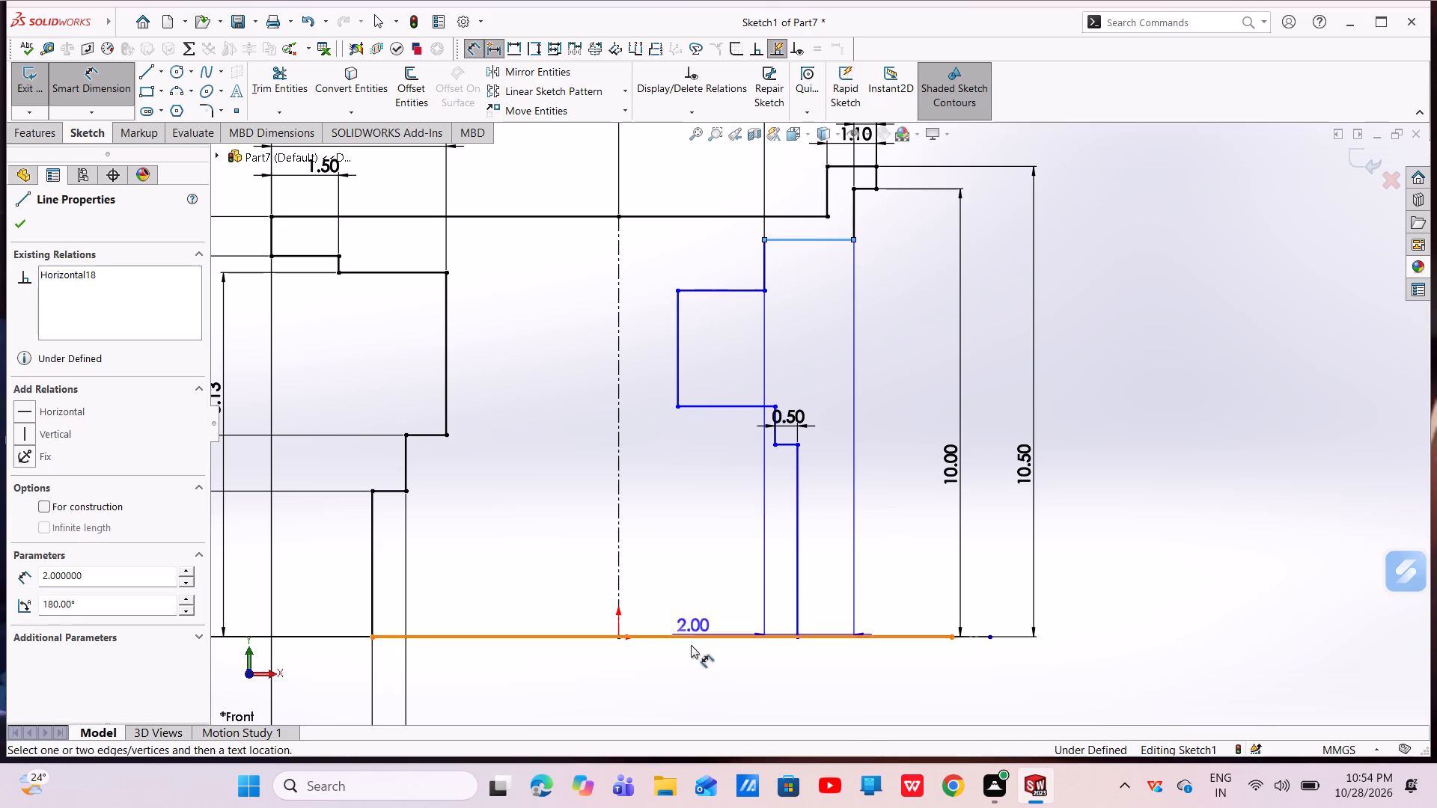
click(704, 634)
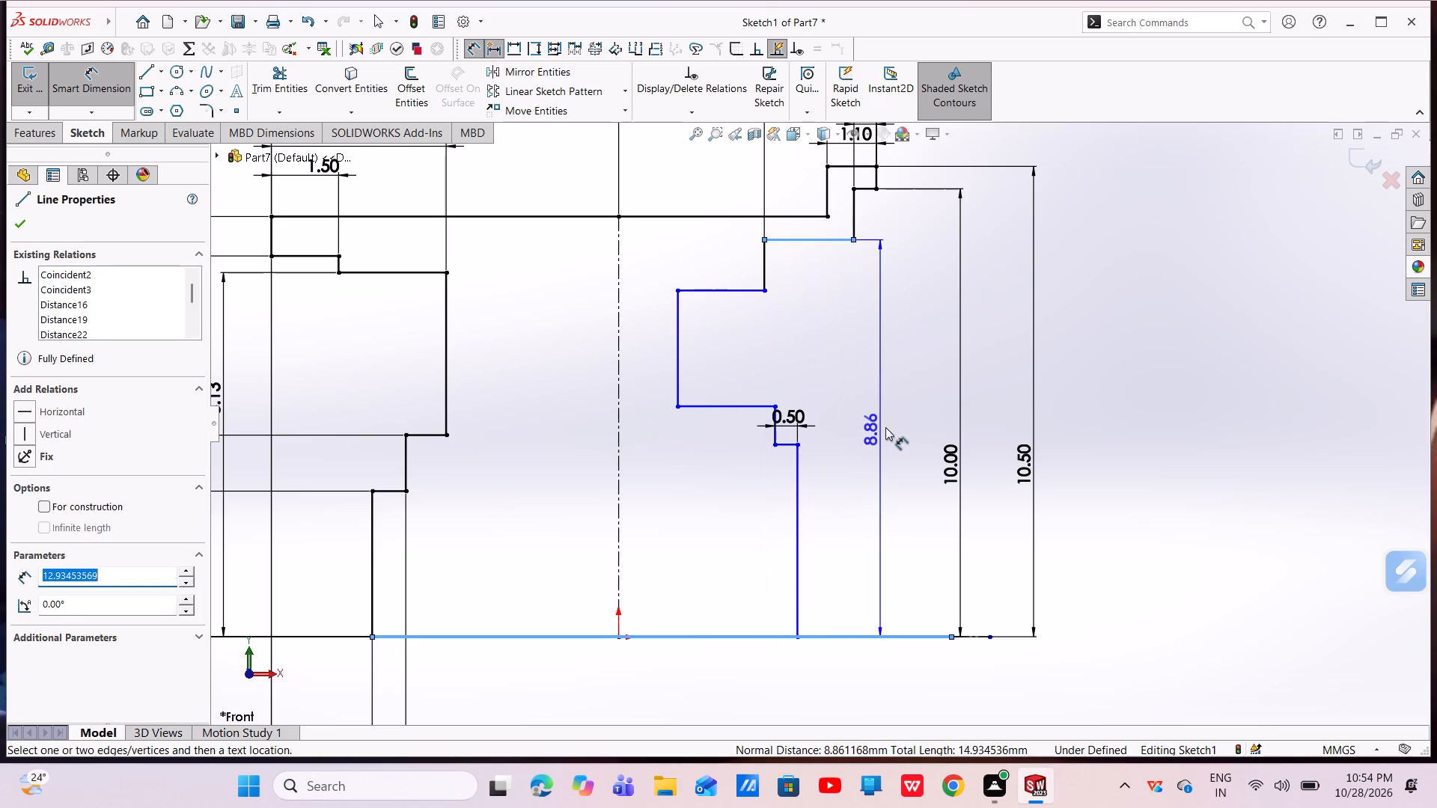
click(885, 427)
key(BackSpace)
key(9)
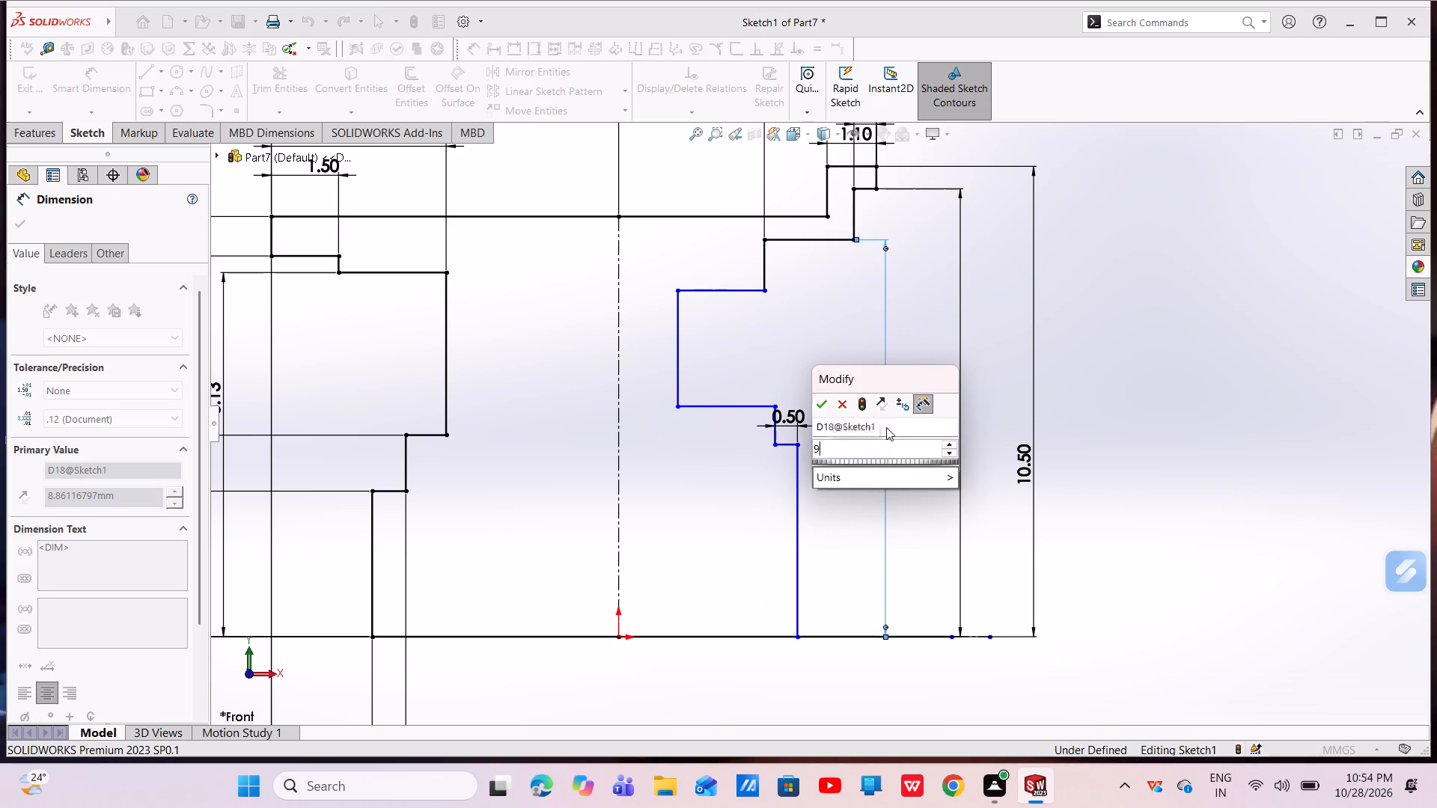
key(Return)
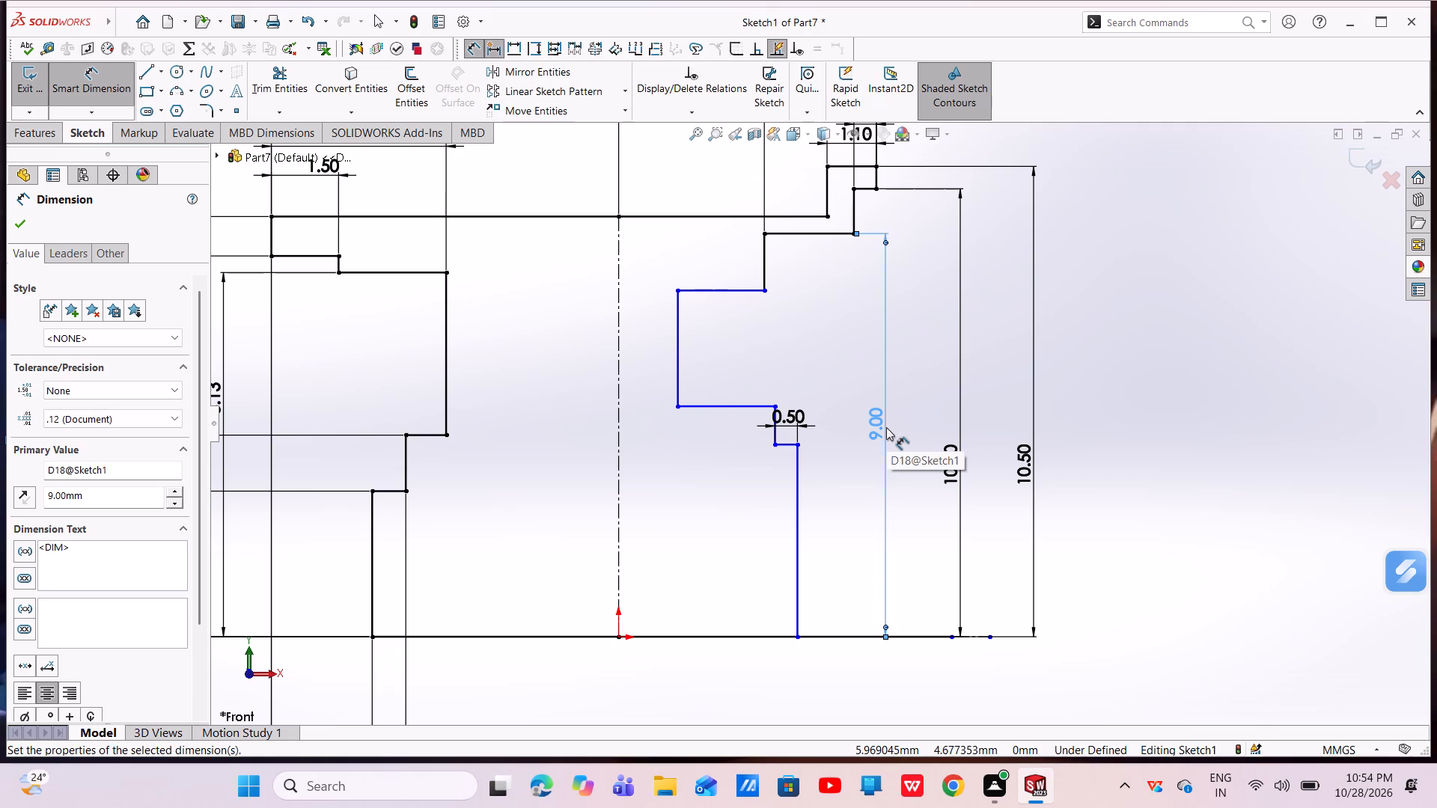
Dimension the height of the deep notch's upper horizontal line above the base line as 8.13 mm.
click(716, 294)
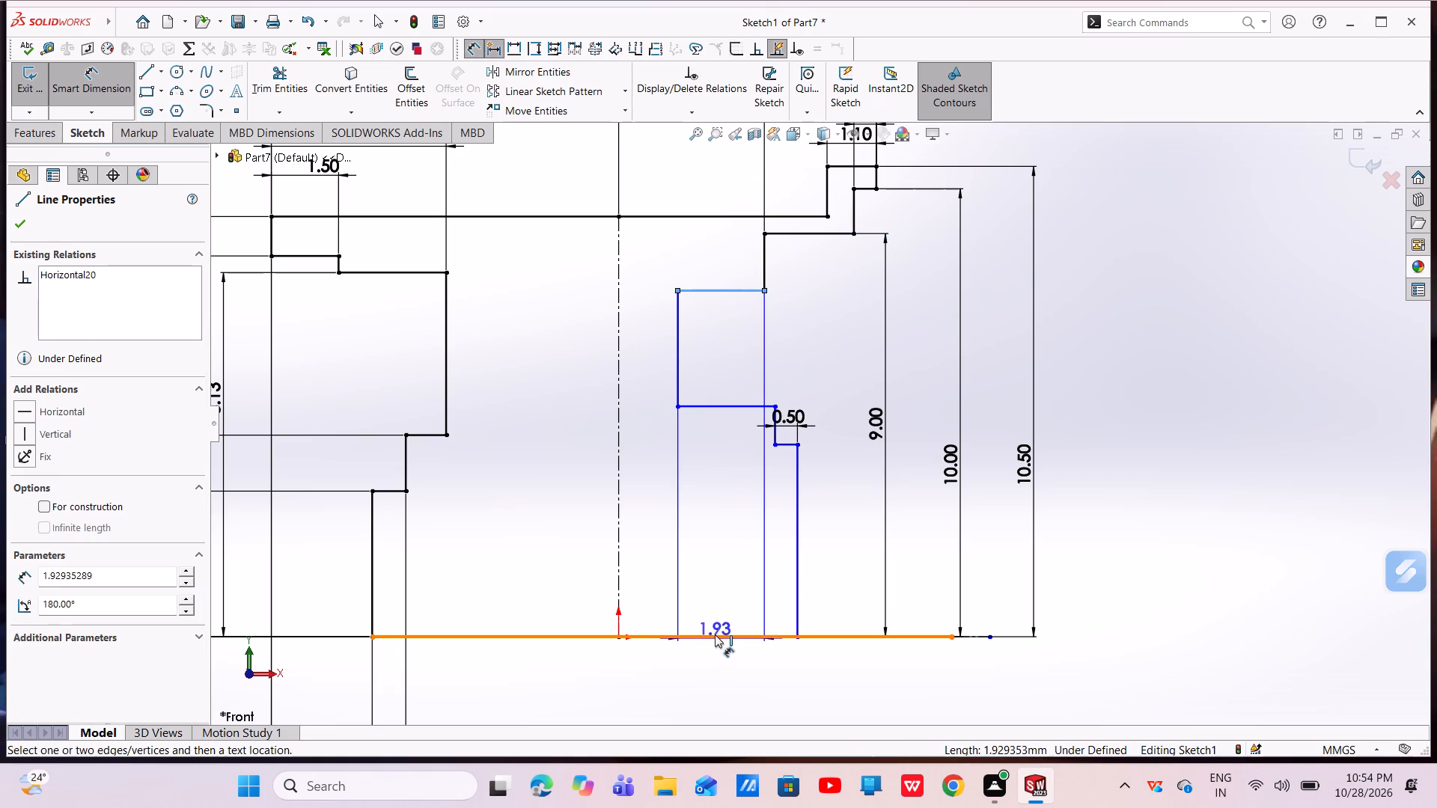
click(715, 636)
click(830, 406)
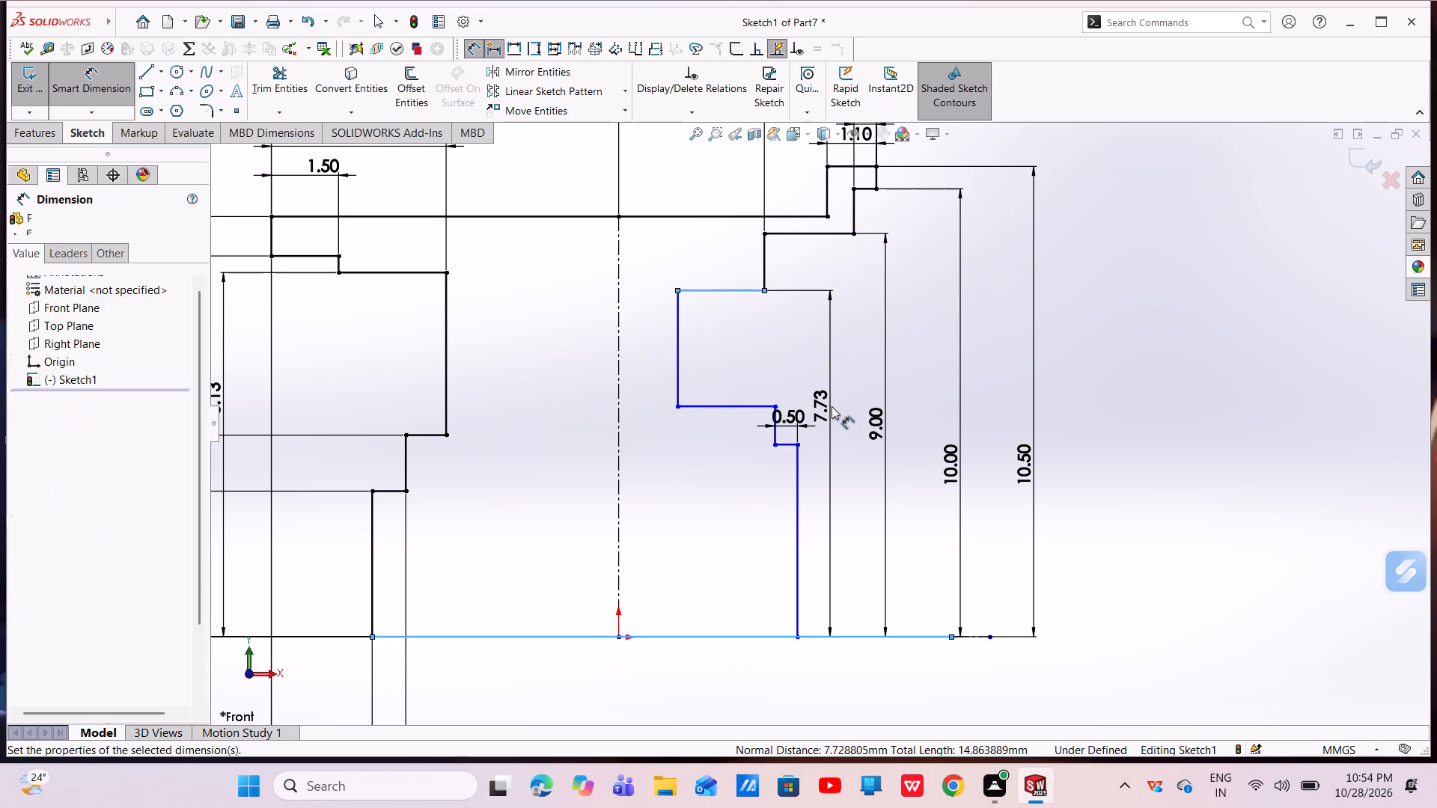
key(BackSpace)
text(8.13)
key(Return)
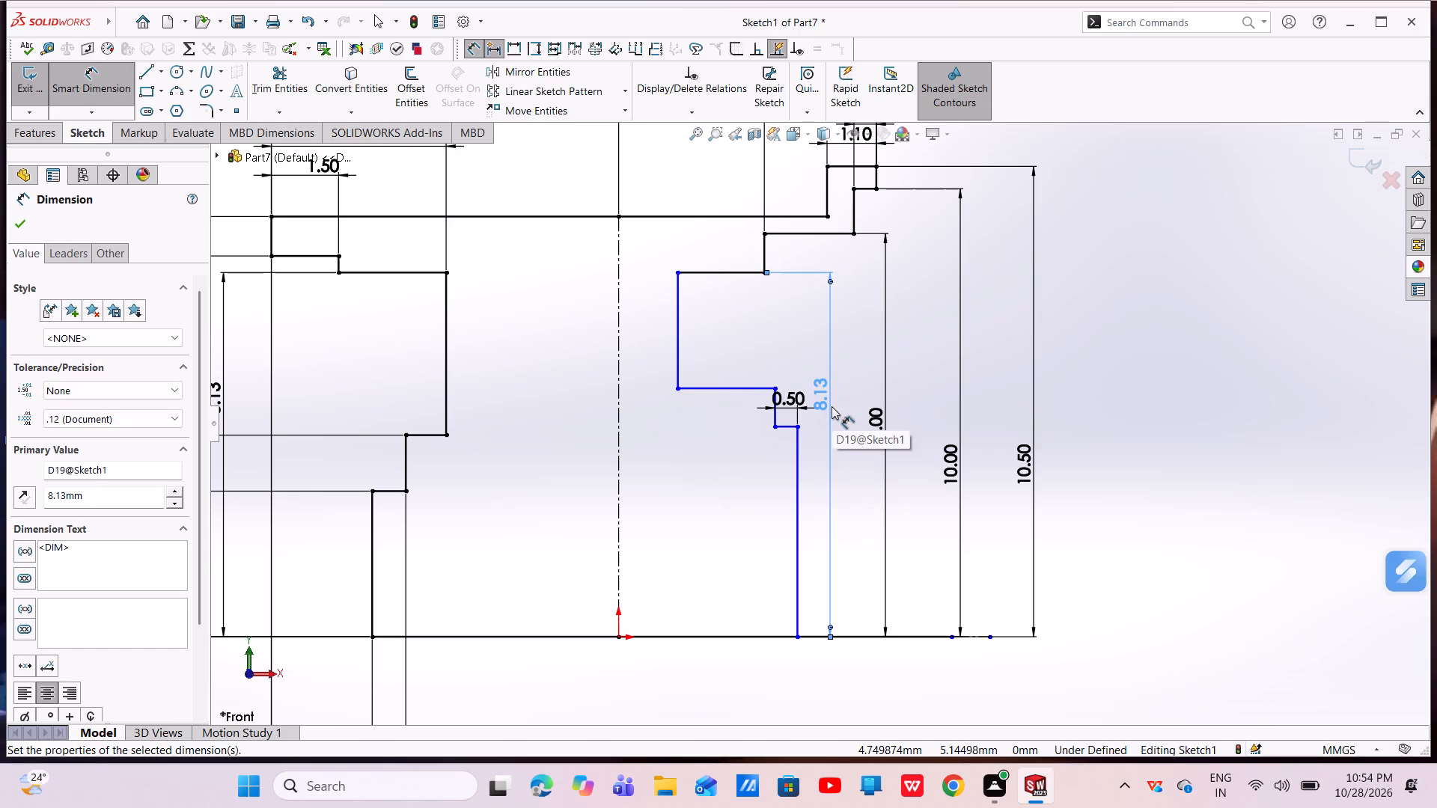
Dimension the height of the deep notch's lower horizontal line above the base line as 5 mm.
click(741, 385)
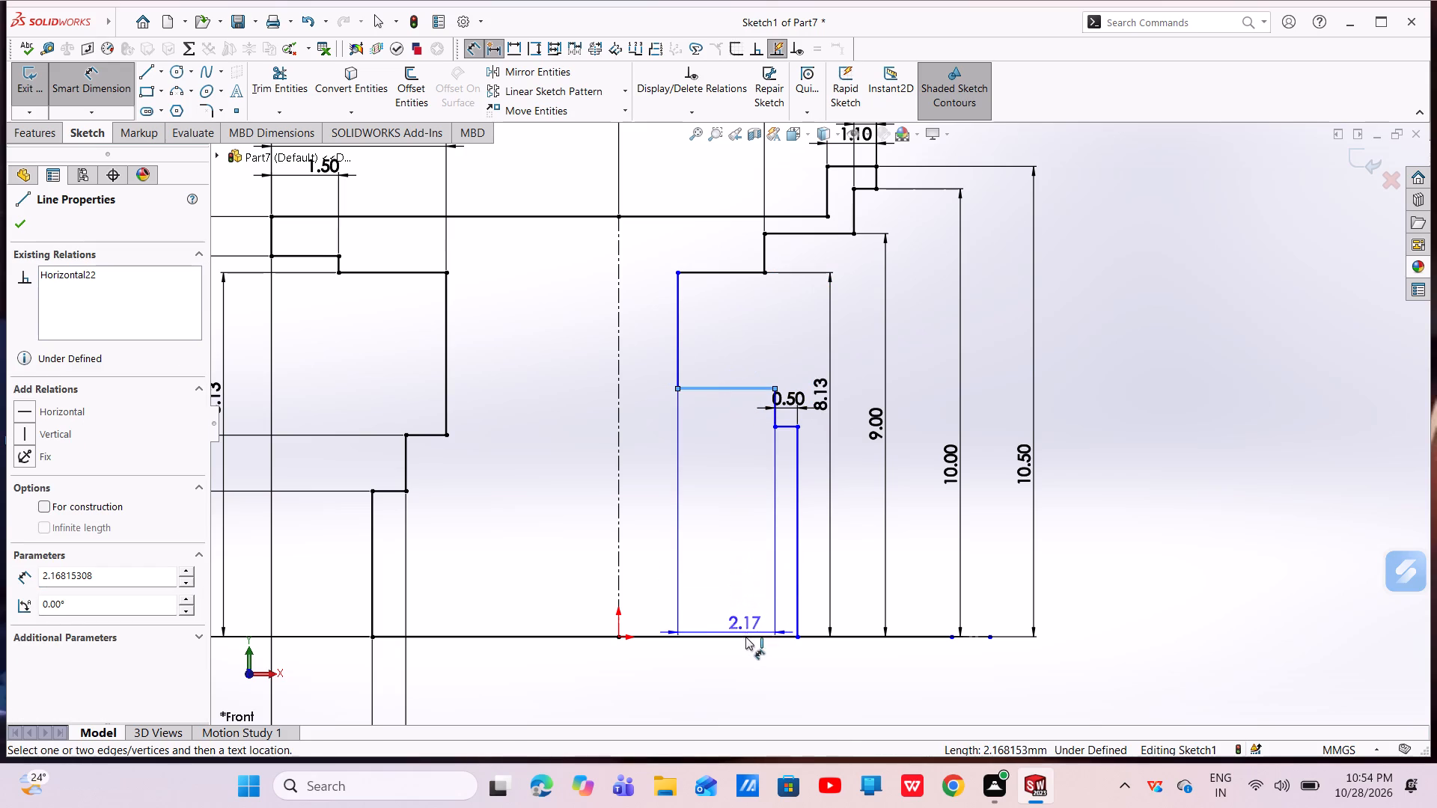
click(745, 638)
click(816, 479)
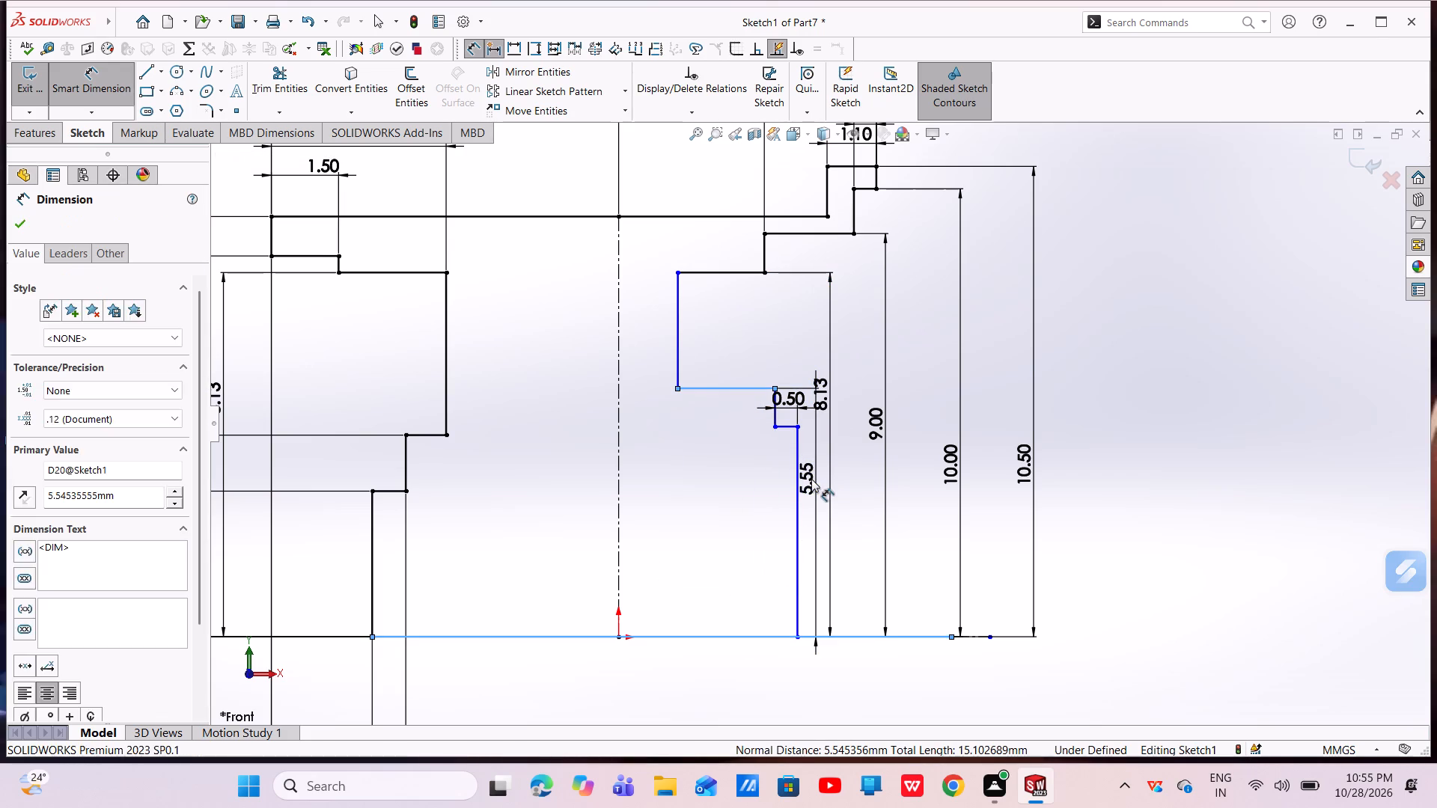
key(BackSpace)
key(5)
key(Return)
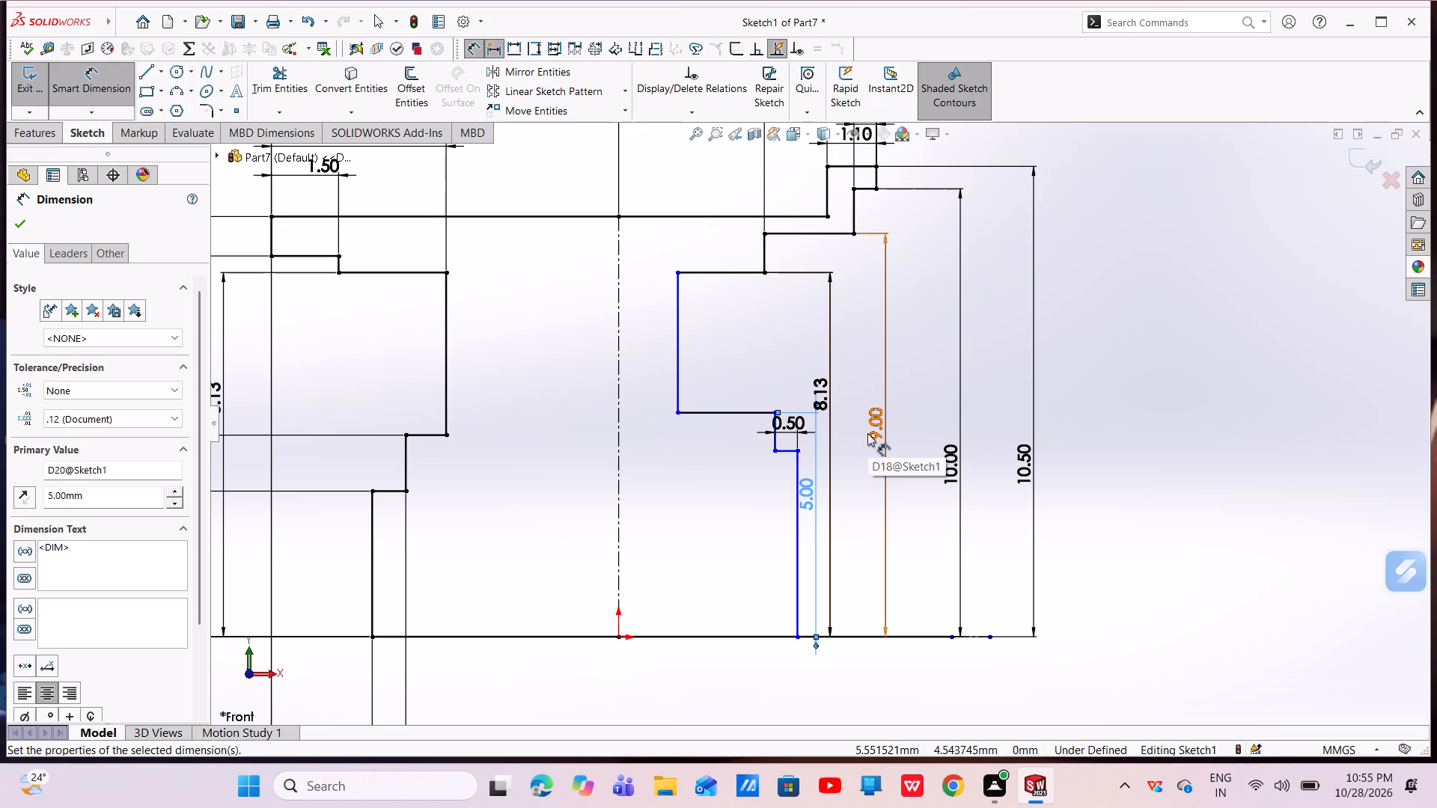
Dimension the height of the 0.5 mm step line below the notch above the base line as 3.36 mm.
click(786, 447)
click(748, 634)
click(674, 551)
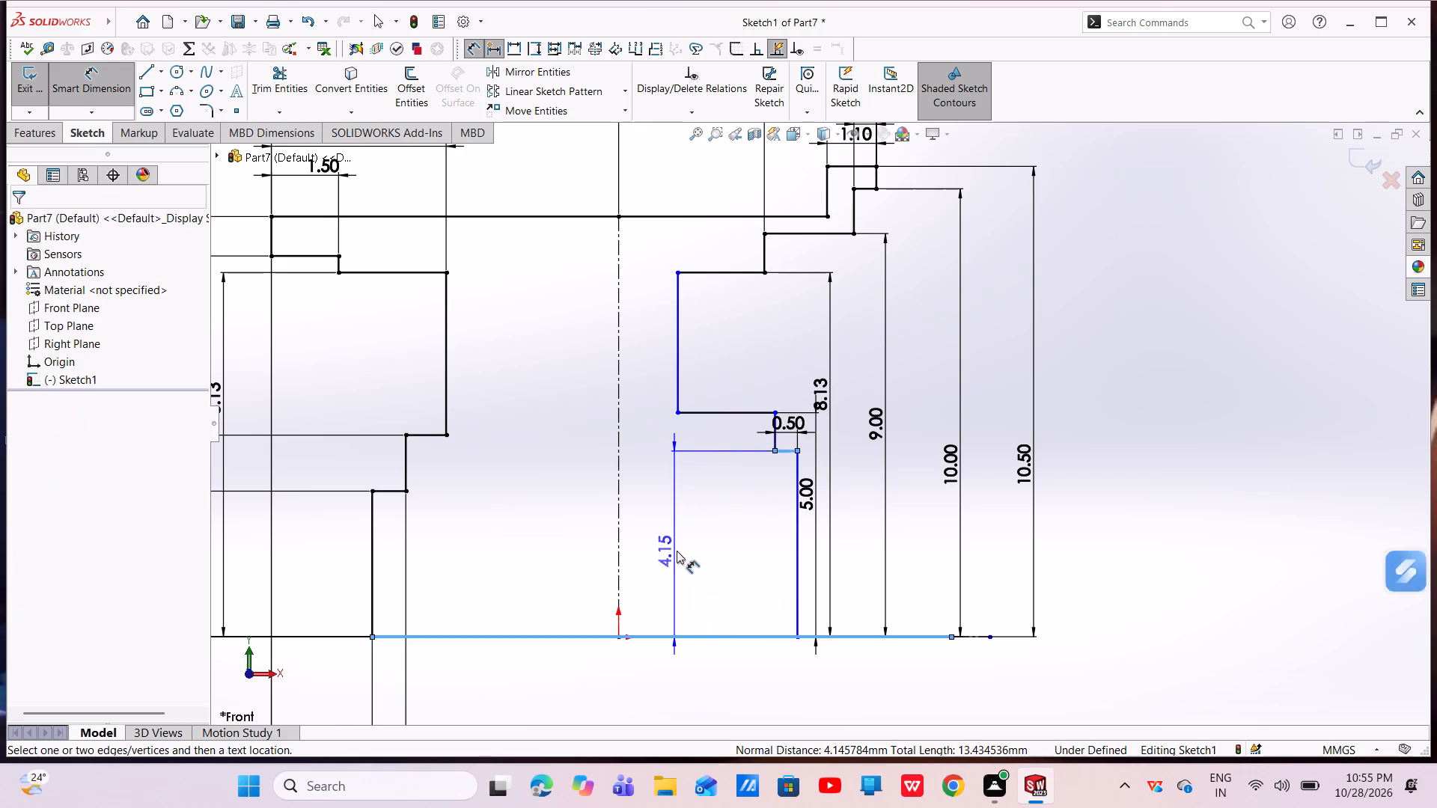
key(BackSpace)
text(3.36)
key(Return)
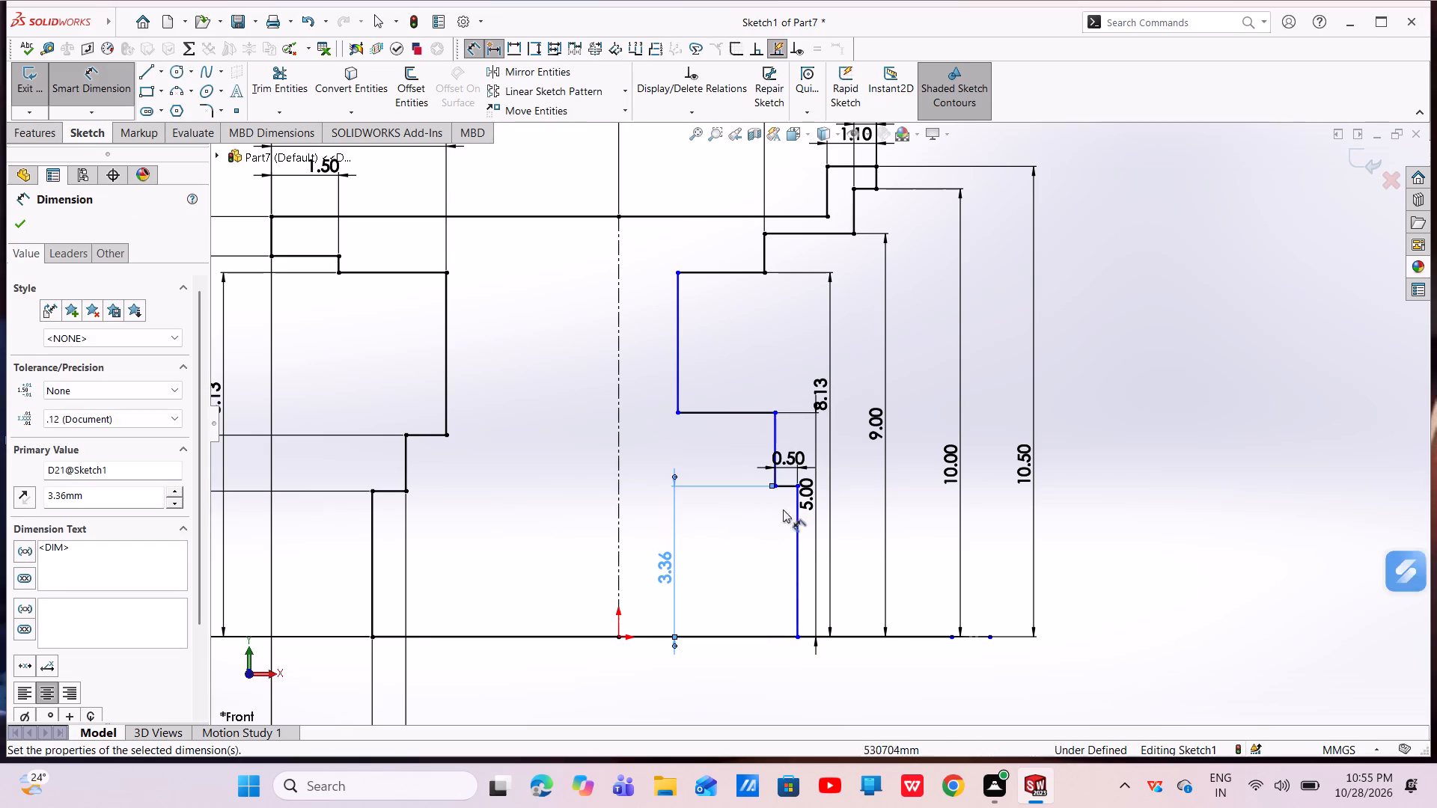
Dimension the distance from the centerline to the deep notch's vertical line as 0.94 mm.
scroll(828, 487, down, 3)
scroll(831, 503, up, 3)
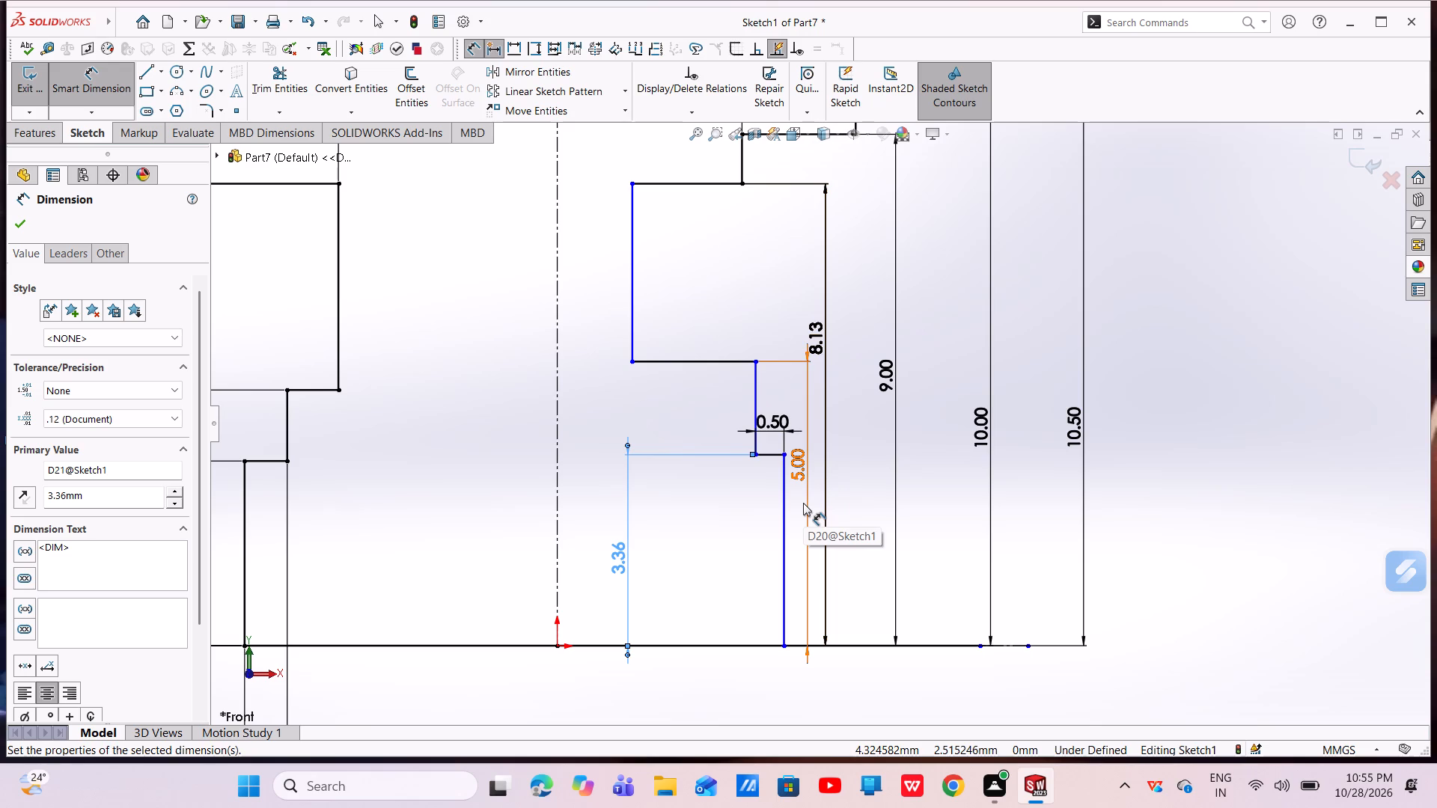
click(629, 274)
click(556, 274)
click(583, 278)
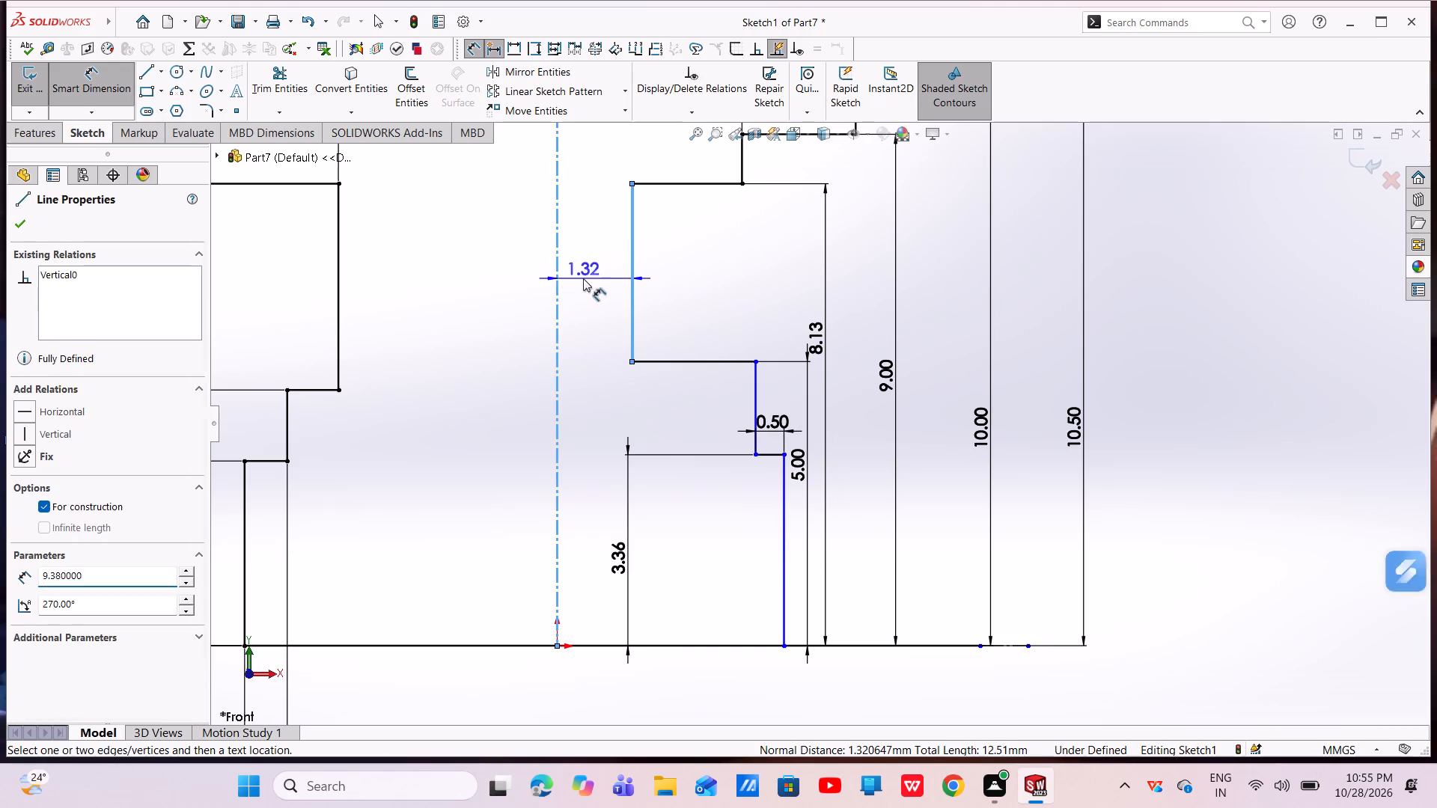
key(BackSpace)
text(0.94)
key(Return)
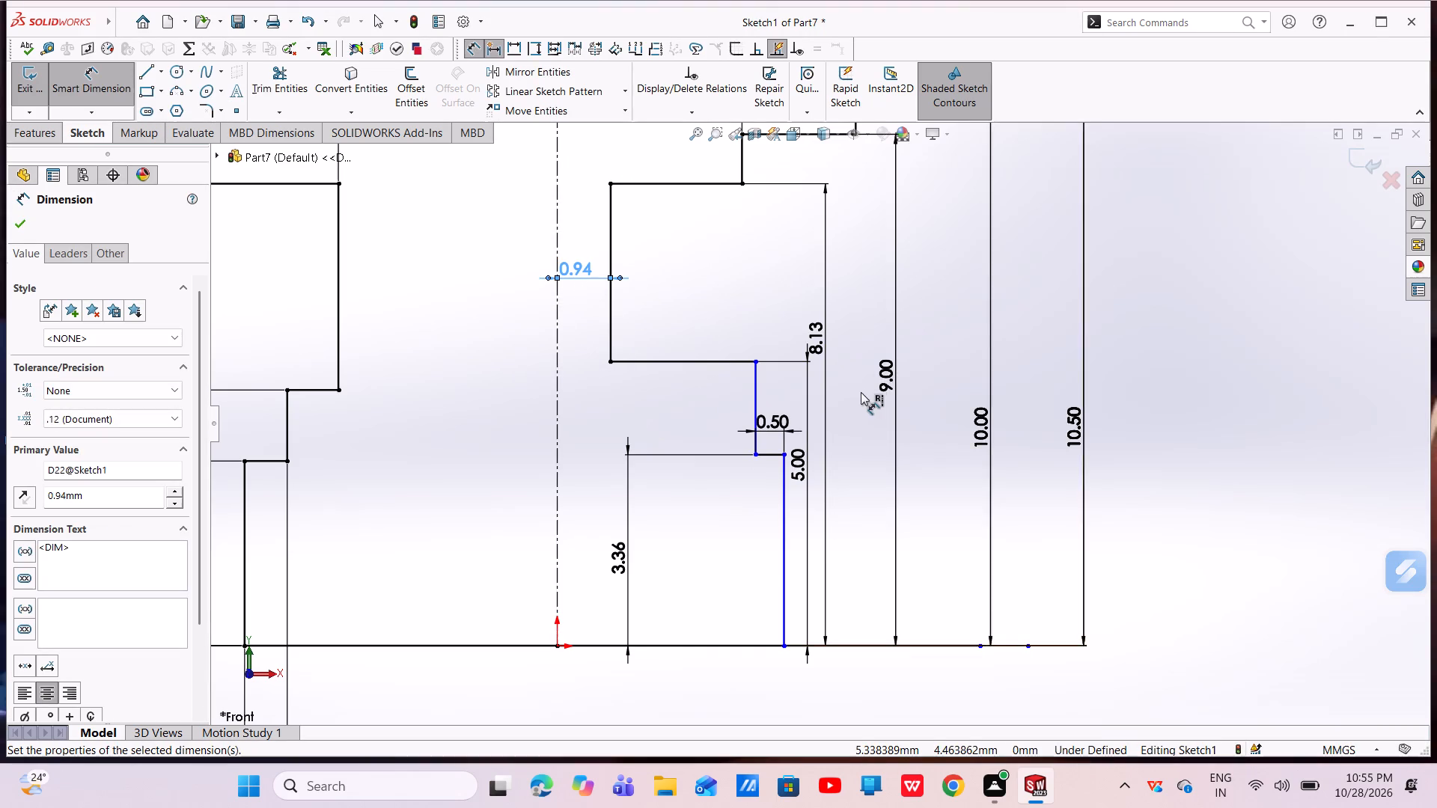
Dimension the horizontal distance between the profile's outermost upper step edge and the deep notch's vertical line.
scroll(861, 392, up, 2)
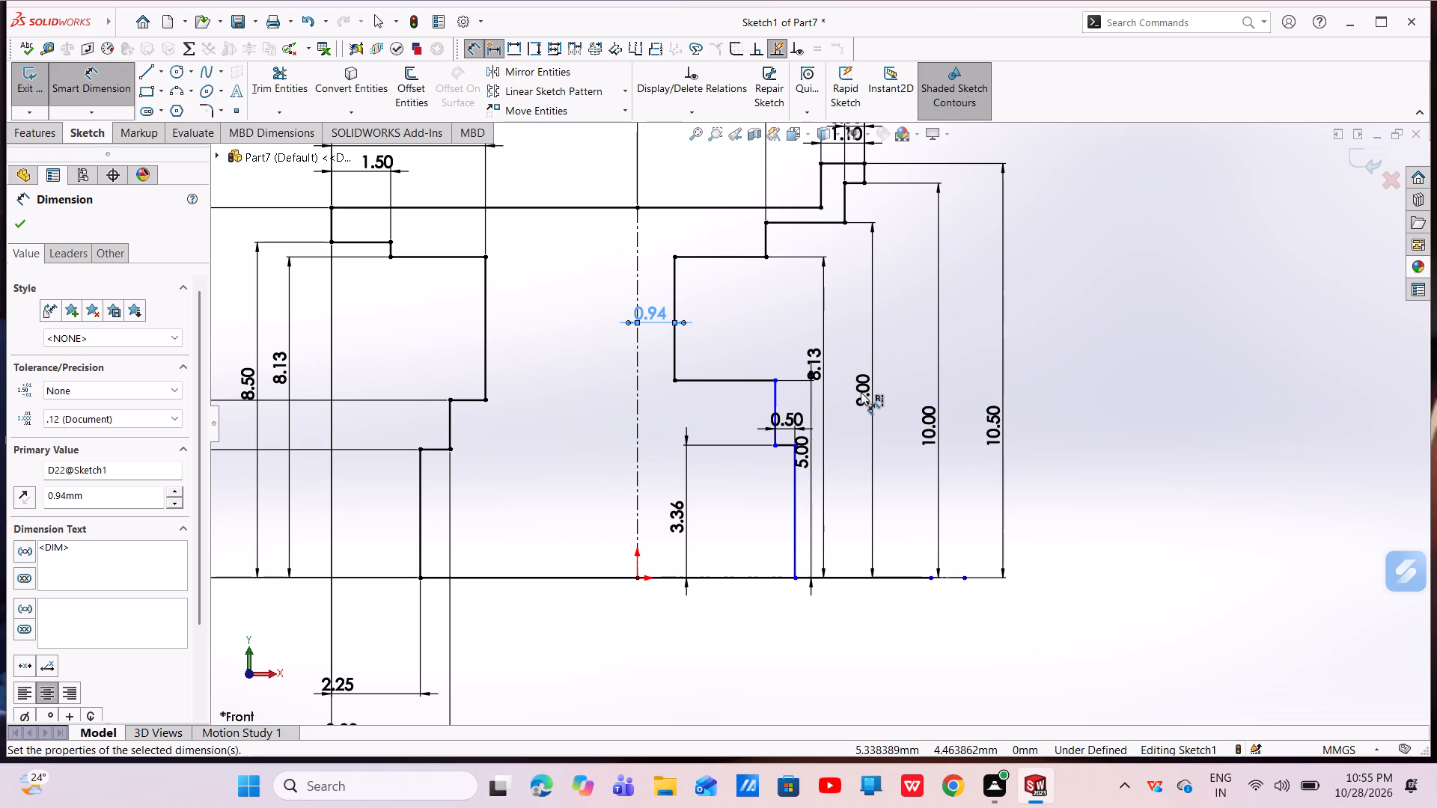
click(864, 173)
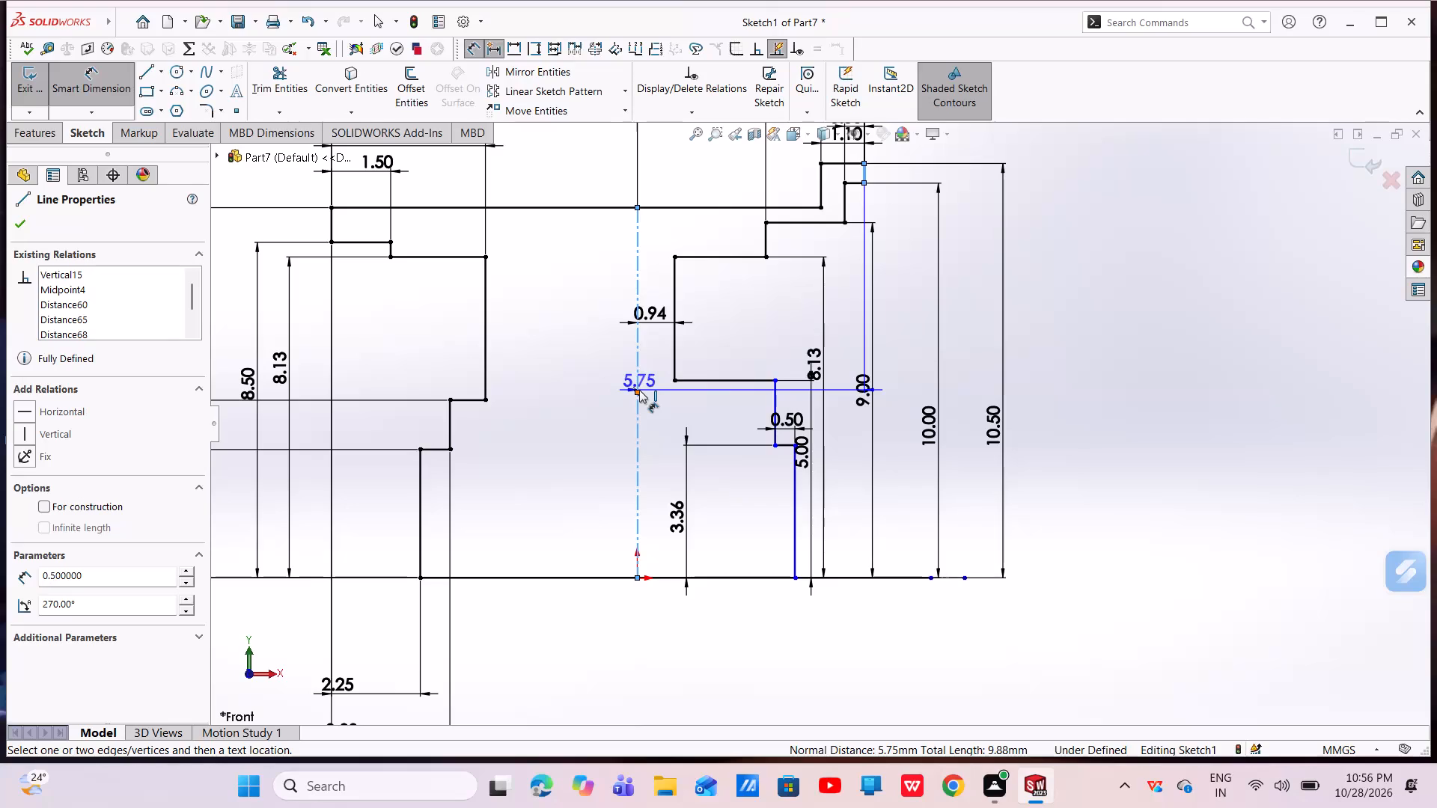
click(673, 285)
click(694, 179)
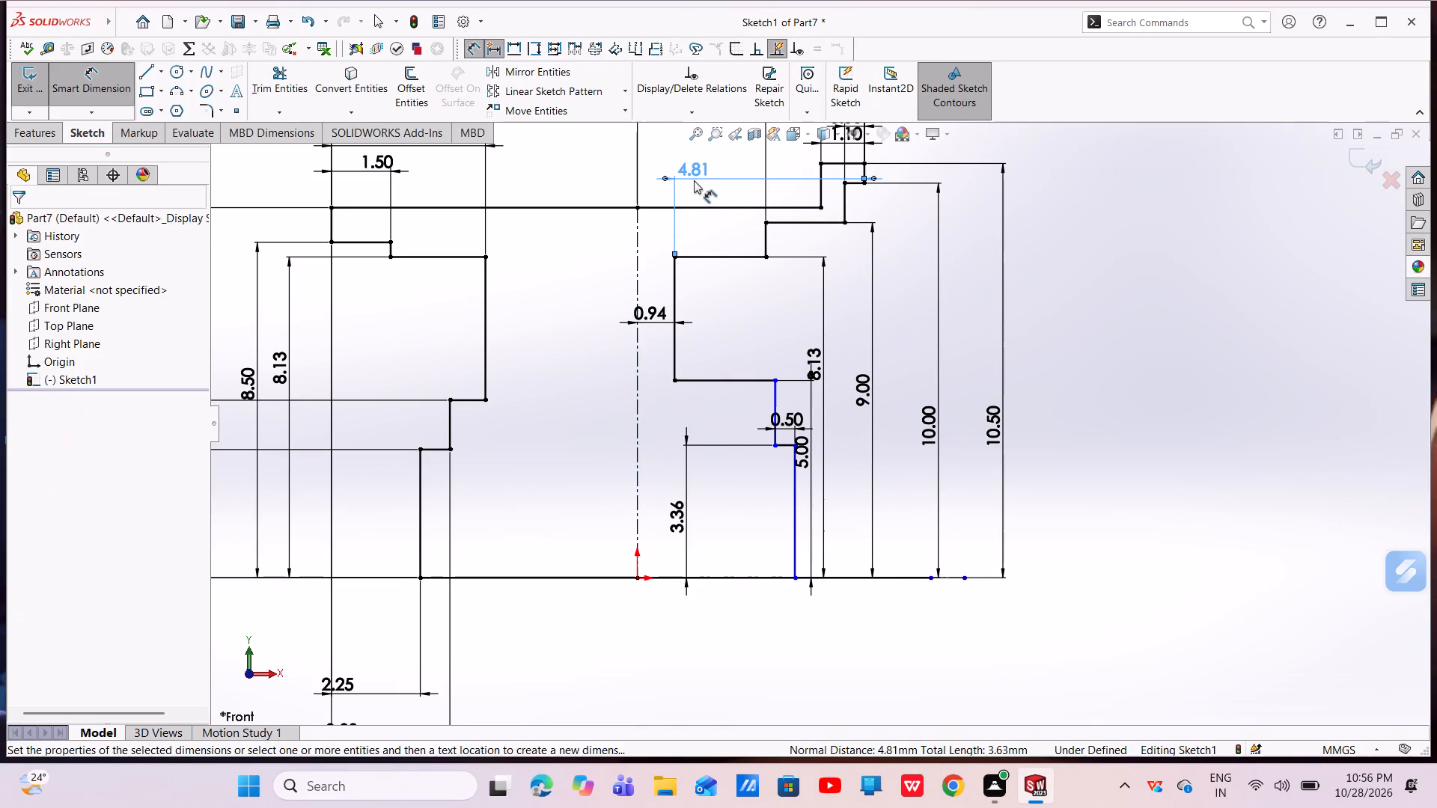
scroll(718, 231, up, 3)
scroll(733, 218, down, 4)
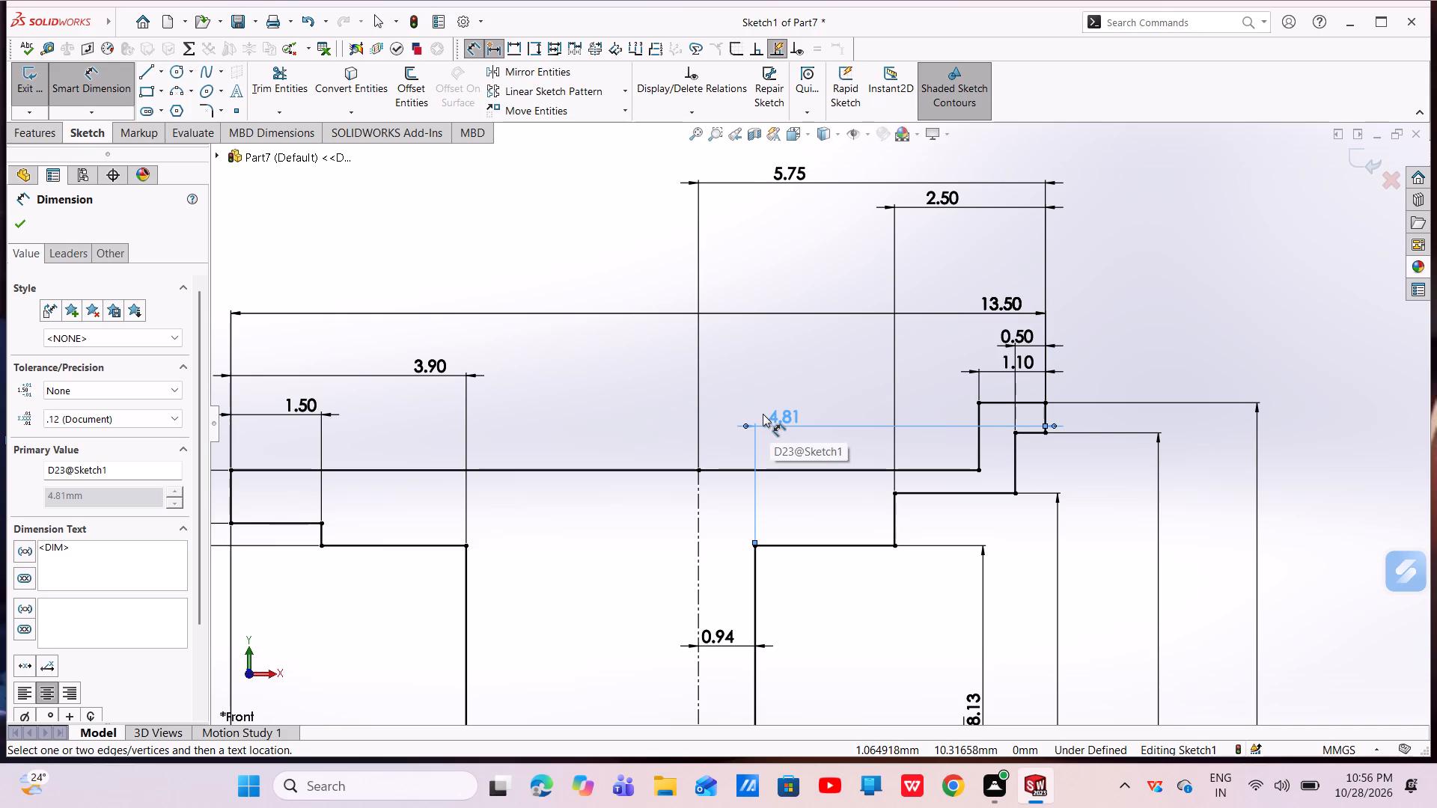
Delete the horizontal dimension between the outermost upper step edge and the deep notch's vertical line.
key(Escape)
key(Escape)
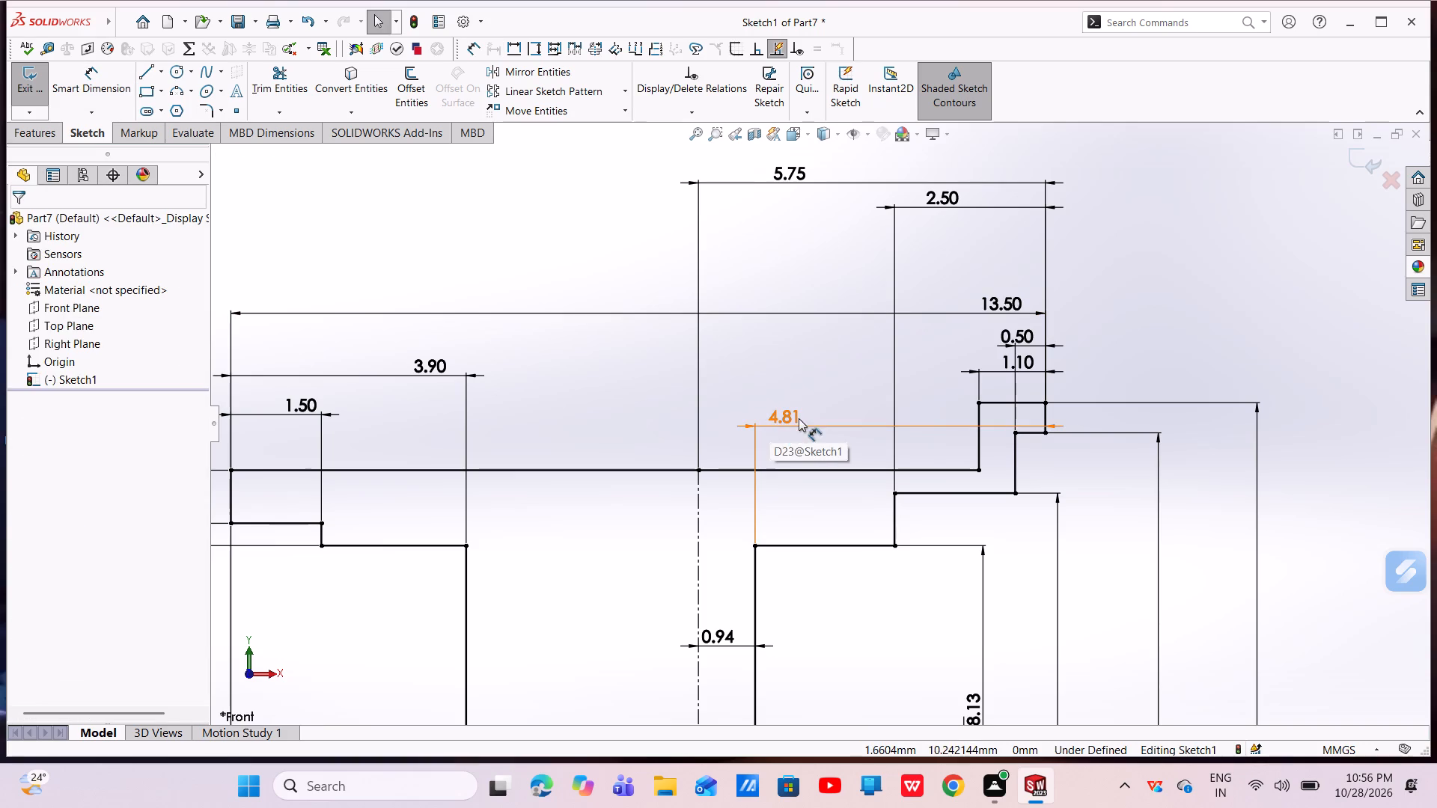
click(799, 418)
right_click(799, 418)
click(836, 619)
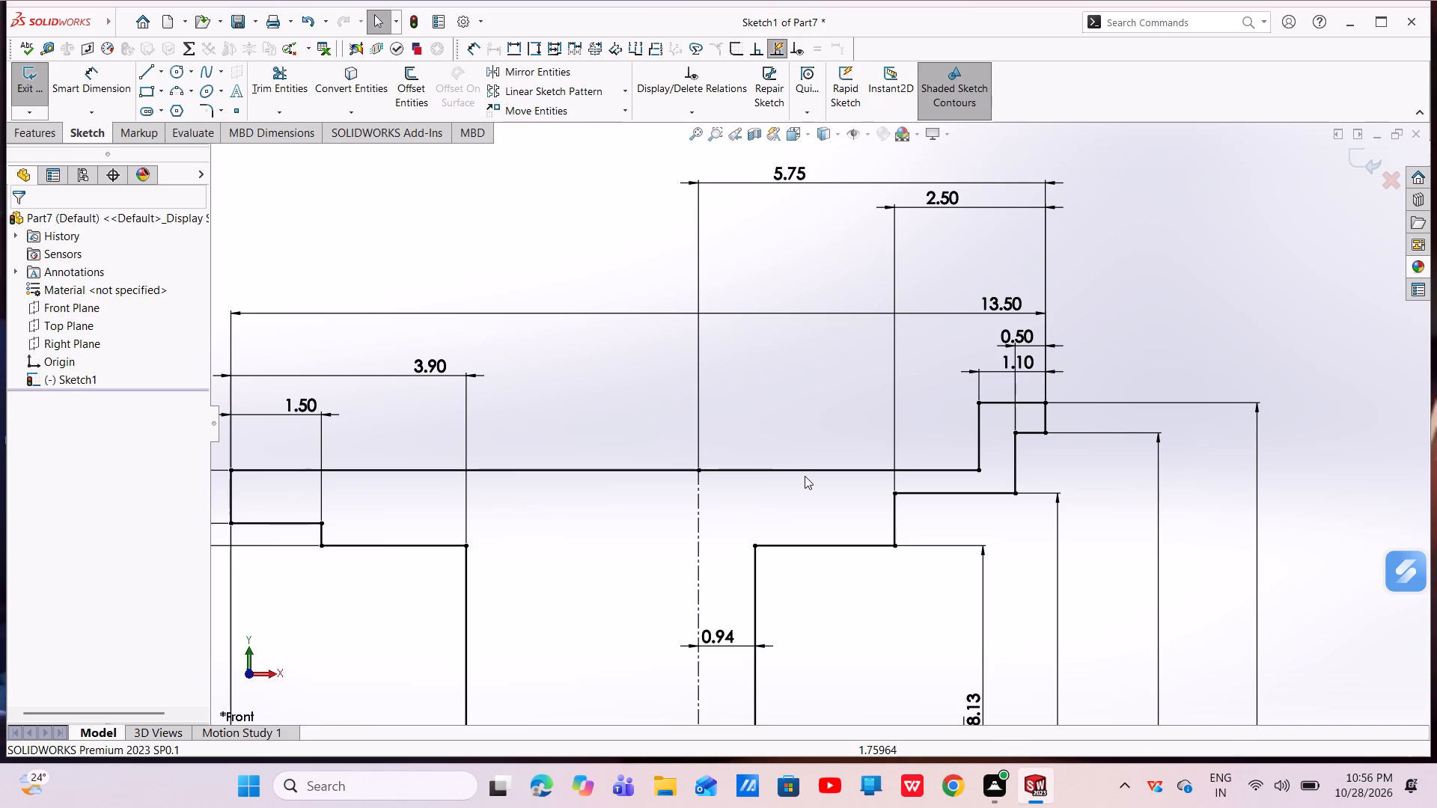
Use Fully Define Sketch on selected entities to constrain the two vertical lines below the deep notch, with relations and dimensions calculated.
scroll(808, 593, up, 5)
scroll(861, 637, down, 6)
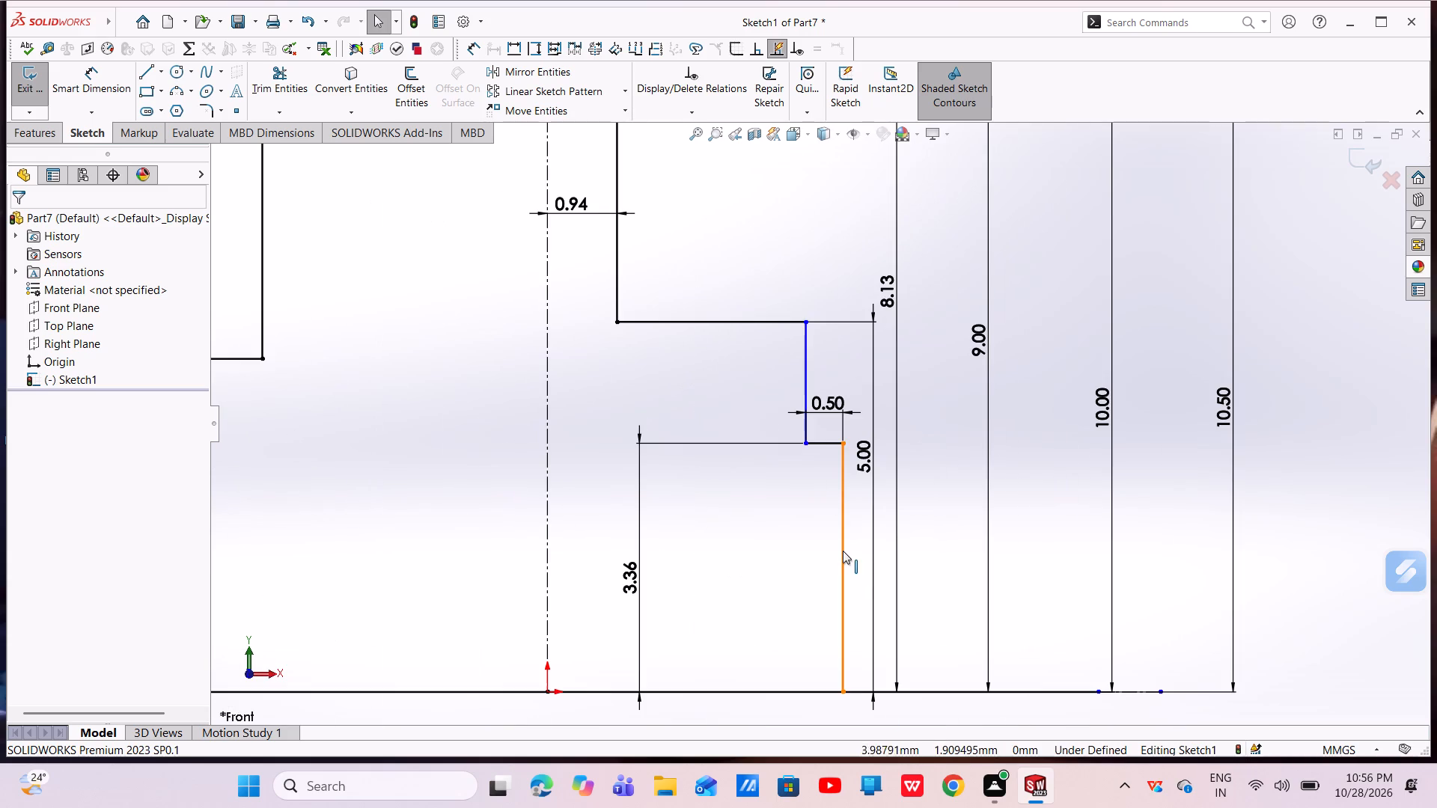
key(Escape)
scroll(817, 527, up, 6)
scroll(872, 446, down, 3)
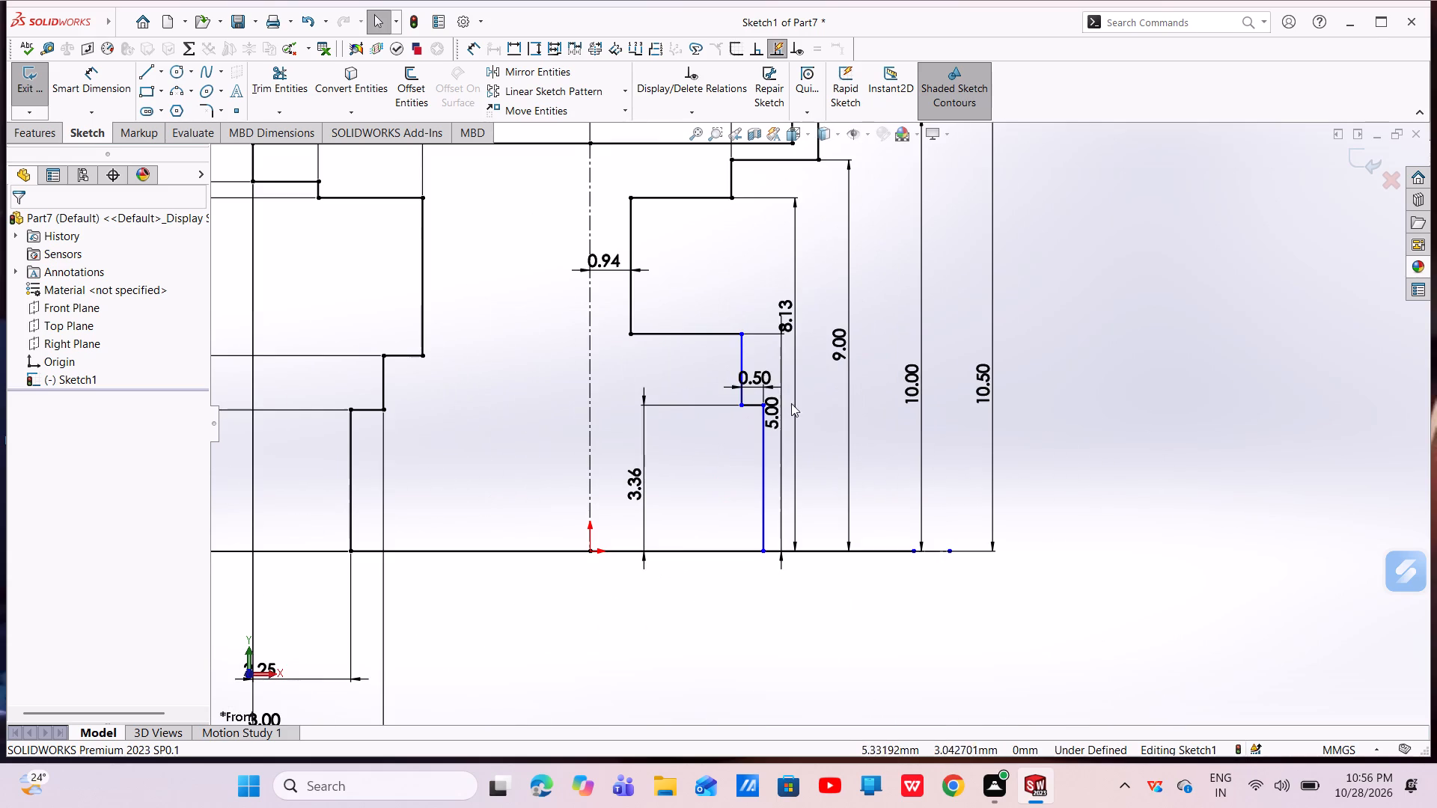
click(691, 115)
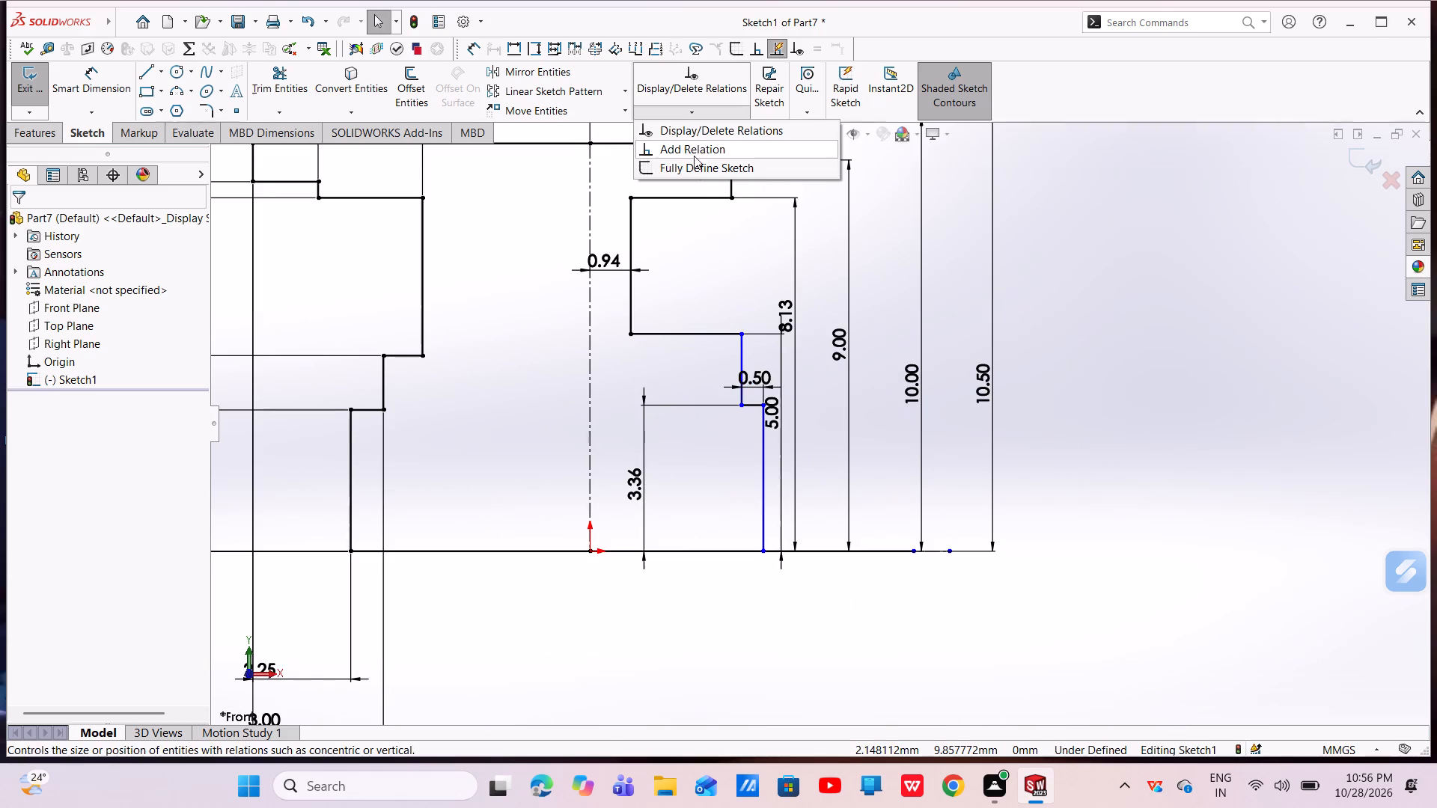
click(695, 166)
click(741, 352)
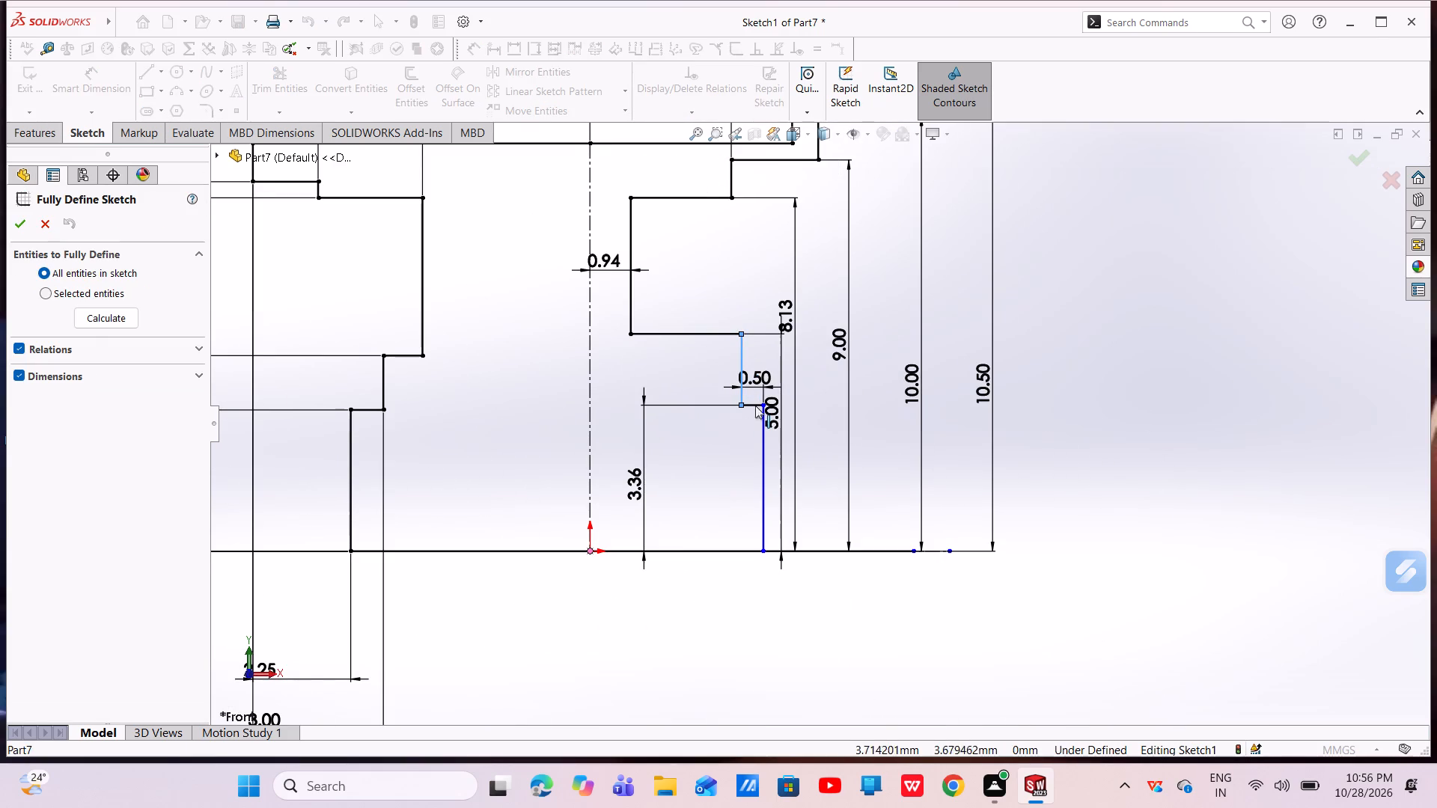
click(766, 445)
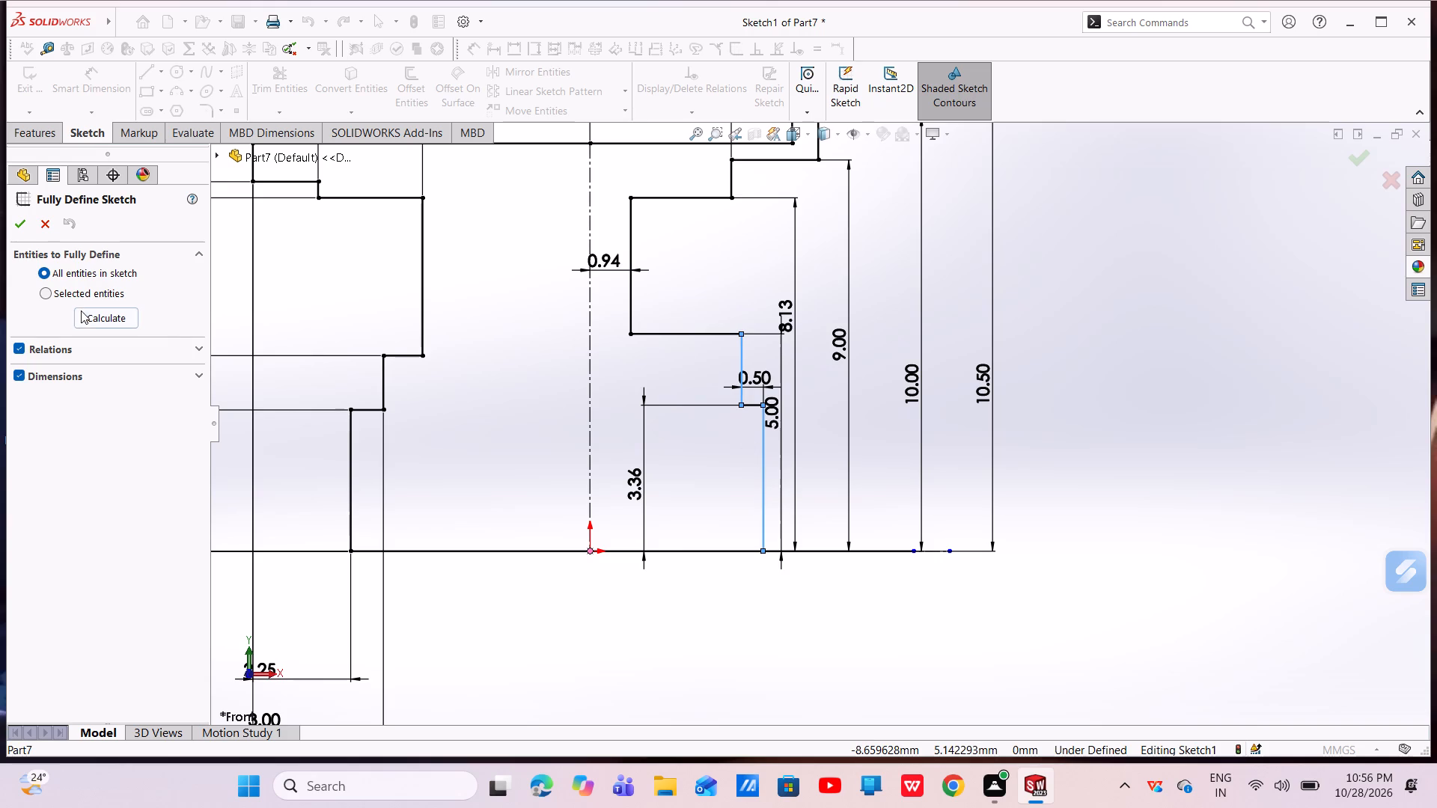
click(91, 316)
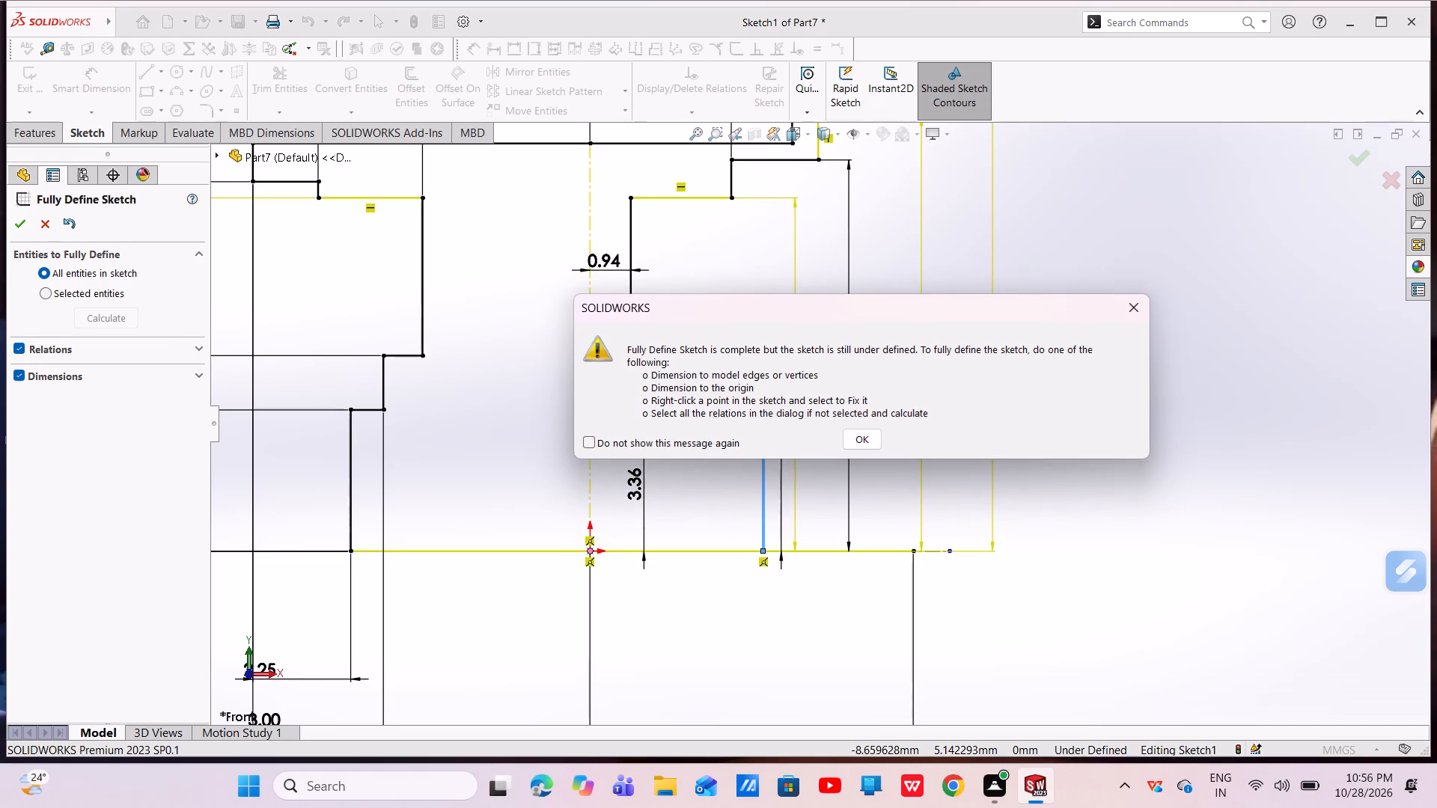
click(1131, 310)
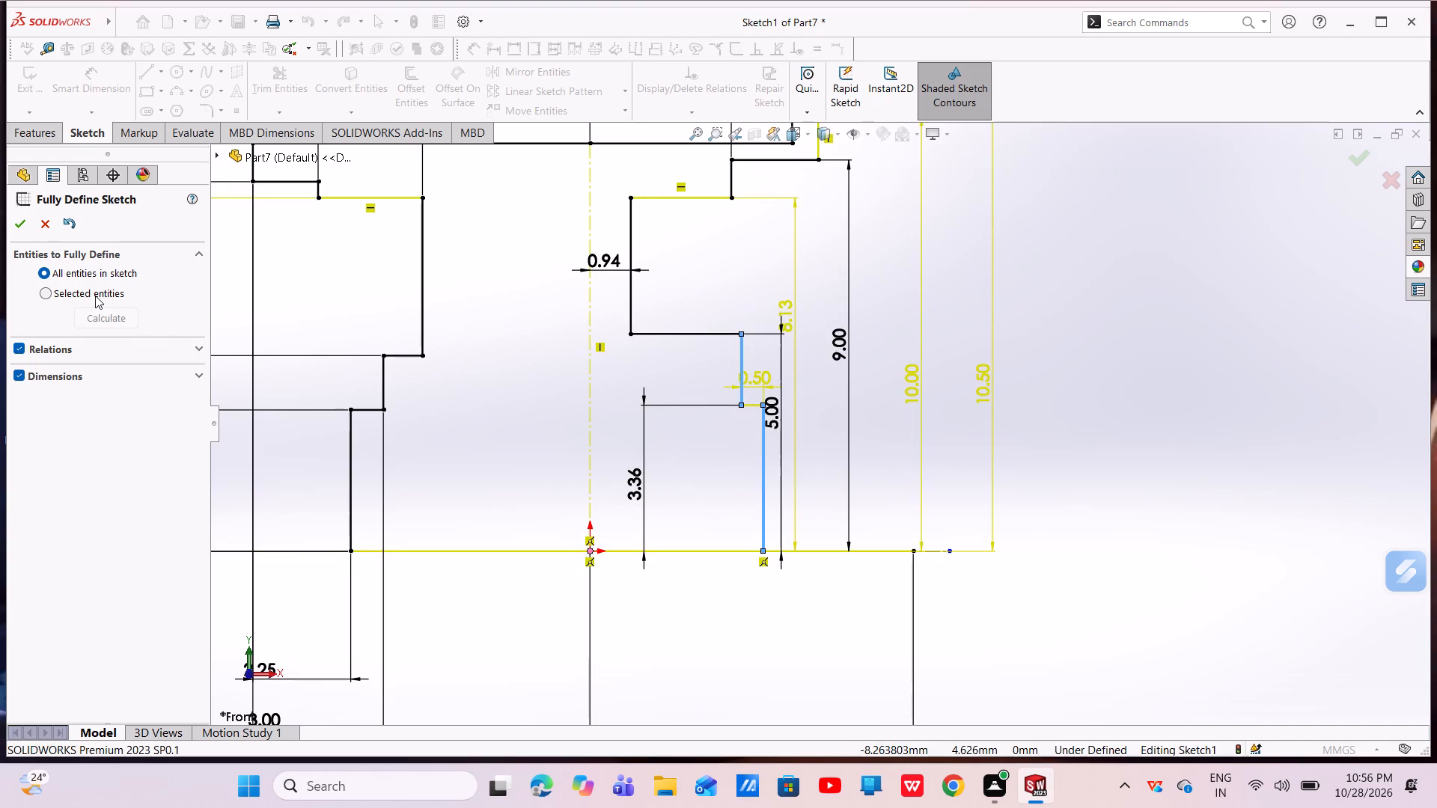
click(95, 296)
click(105, 408)
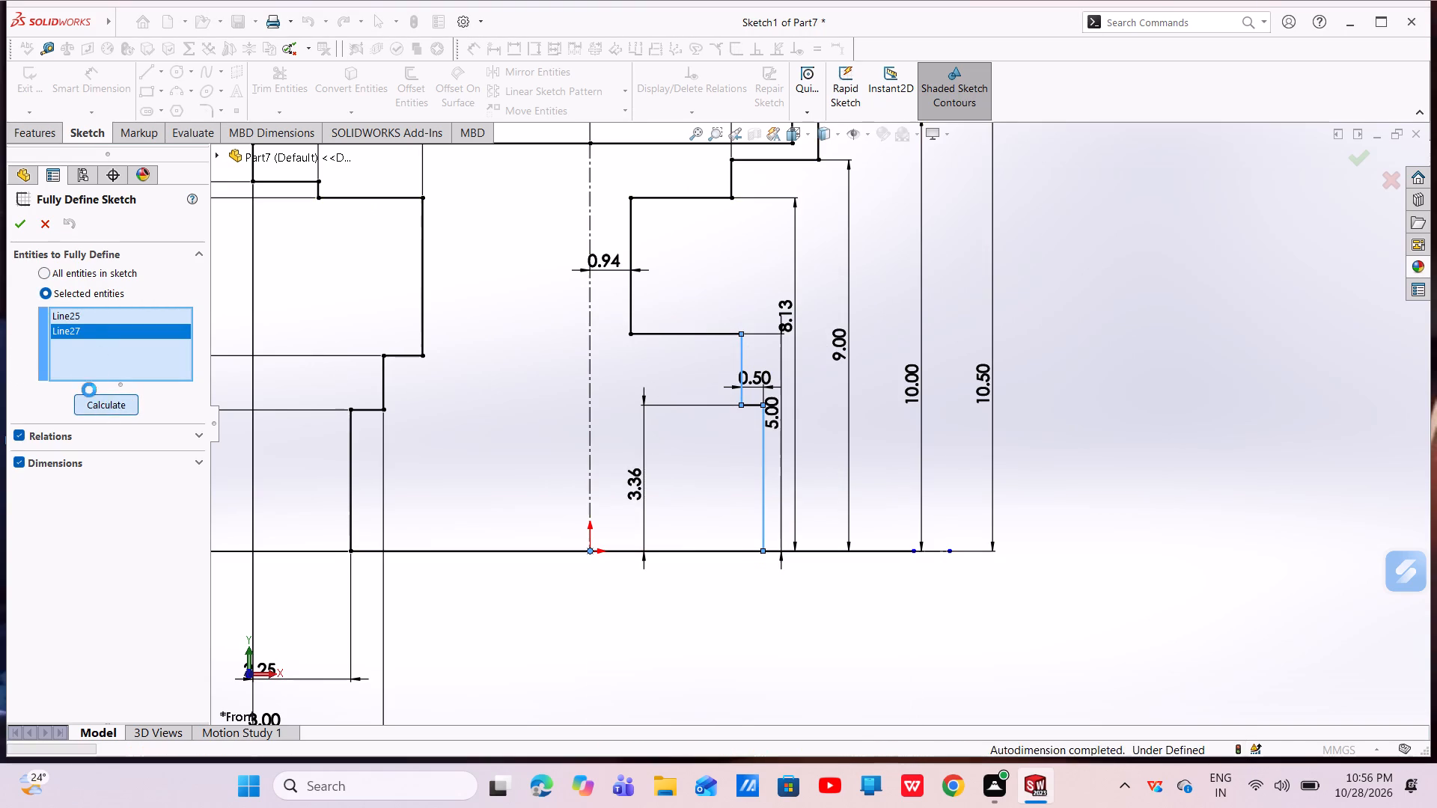
click(16, 228)
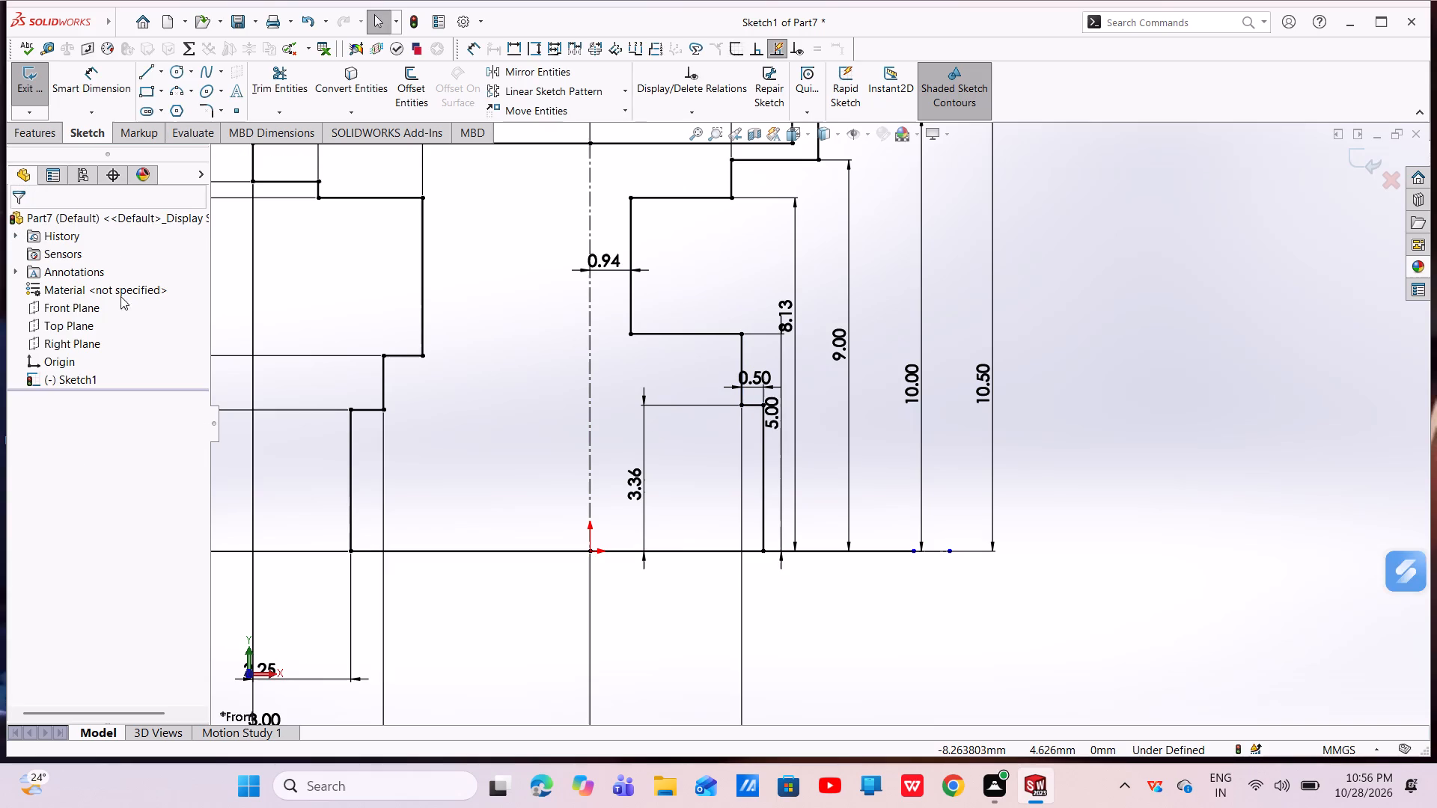
Move the 3.49 mm dimension from far below the sketch to just beneath the base line.
scroll(793, 626, up, 6)
scroll(773, 554, down, 5)
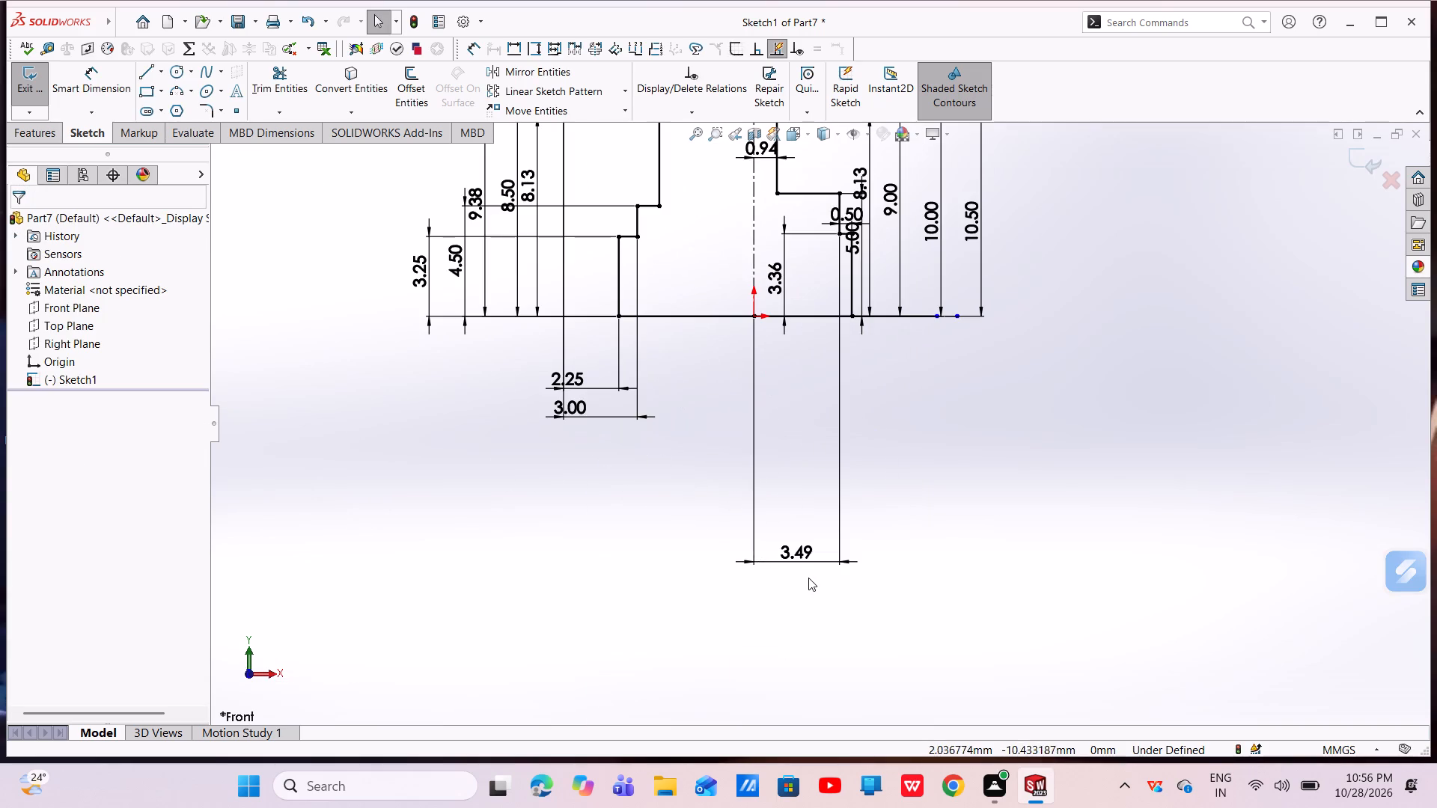
drag(798, 560, 817, 349)
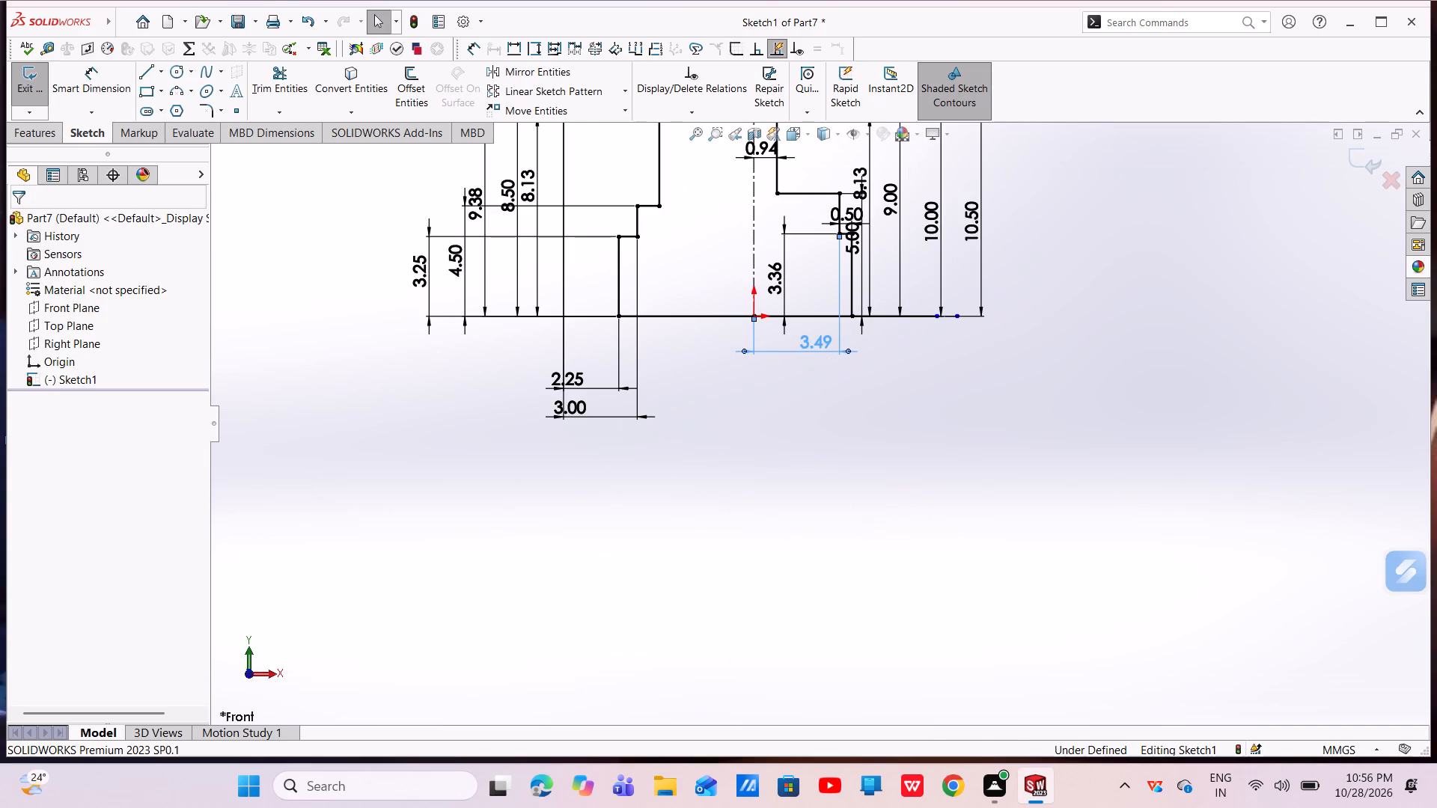
scroll(880, 492, up, 3)
key(Escape)
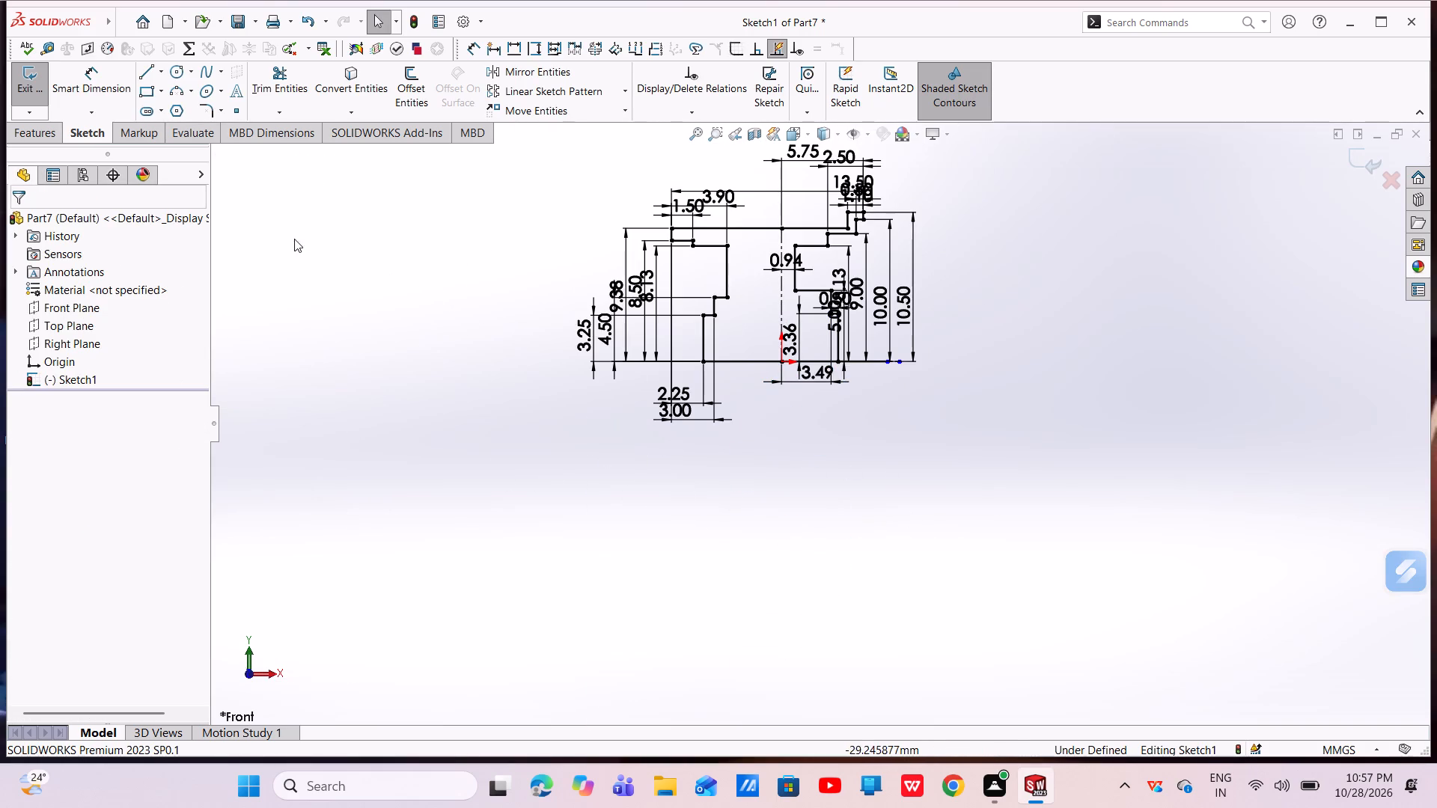
Try to revolve the closed profile region 360° about the solid base line as a 10 mm one-direction thin feature.
click(45, 132)
click(86, 79)
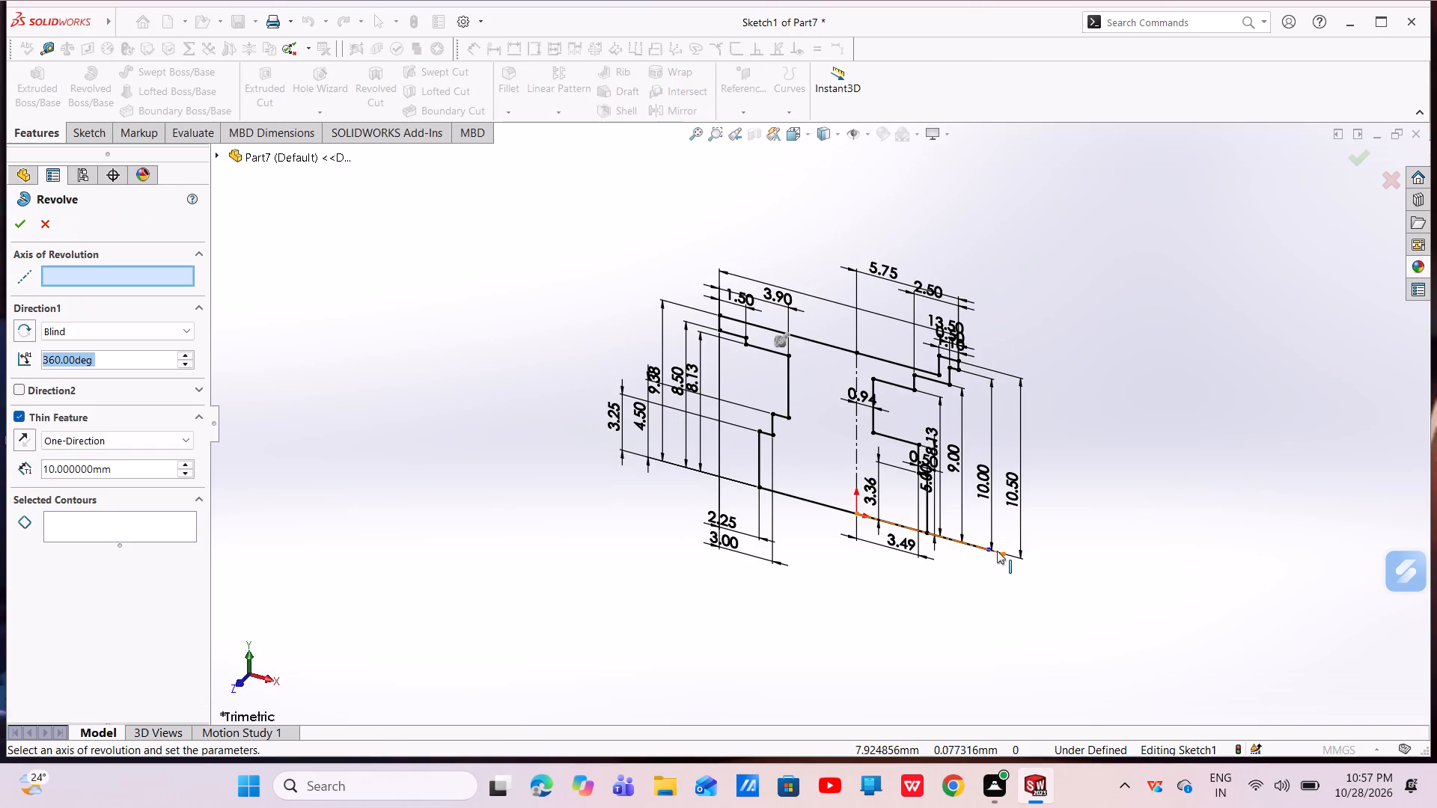
click(997, 551)
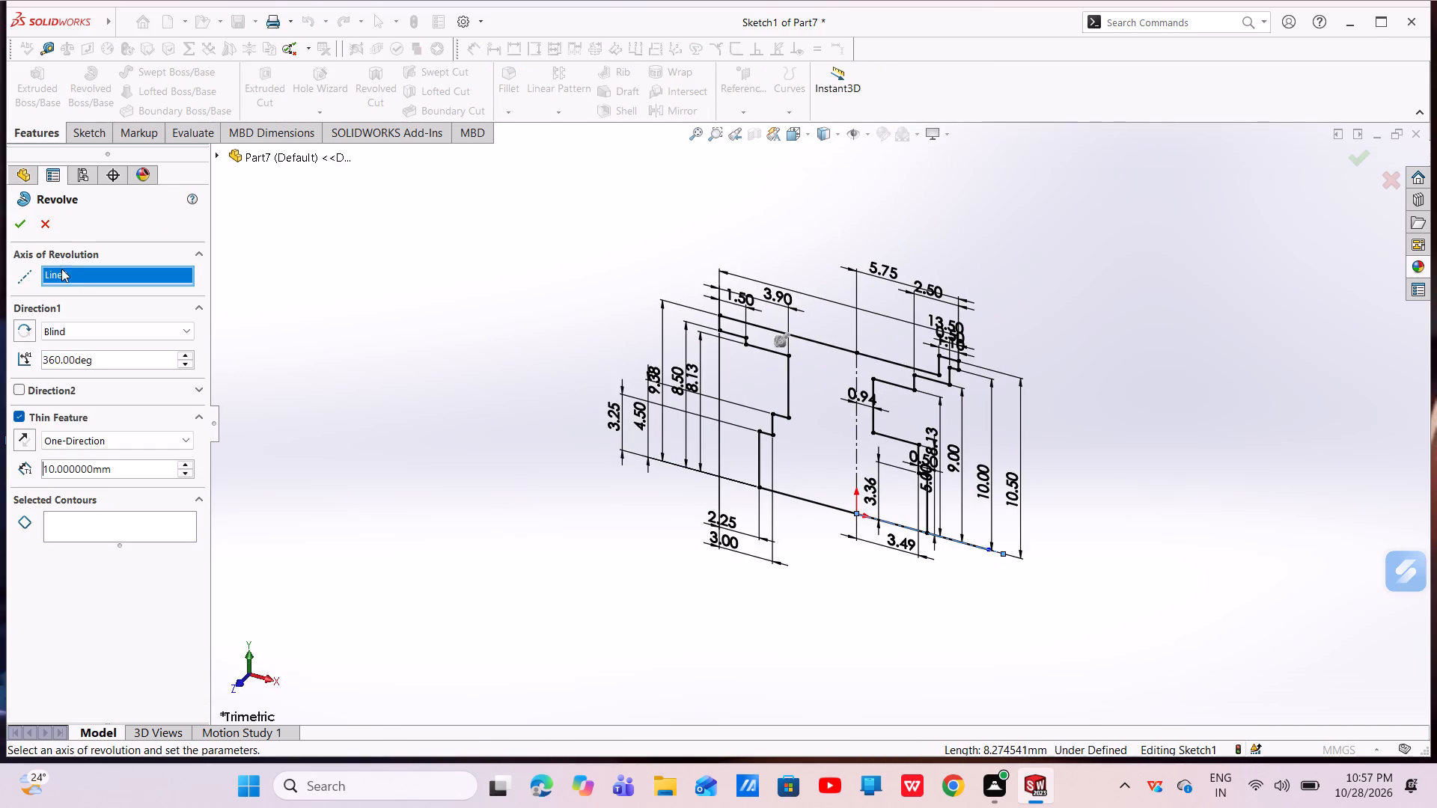
click(816, 387)
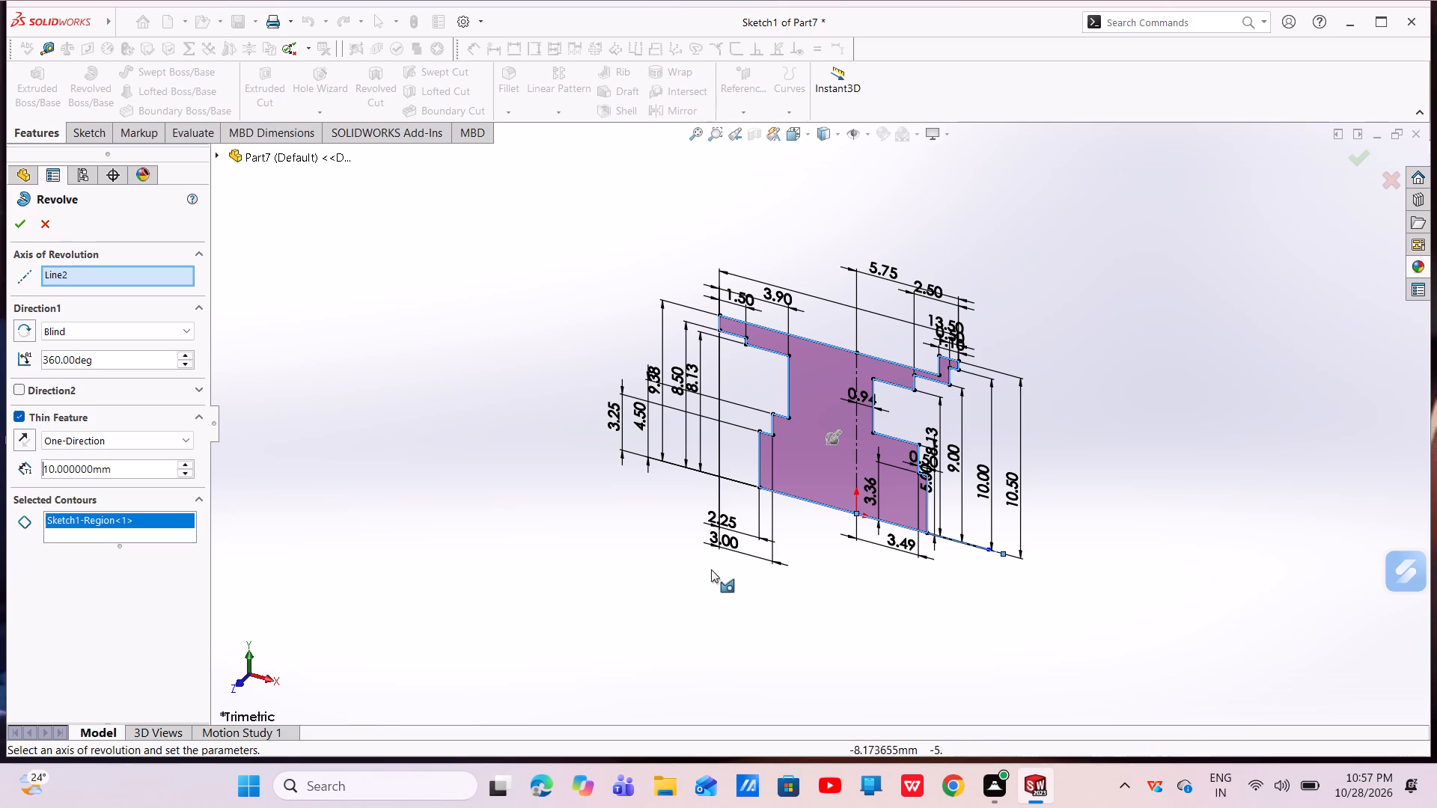
scroll(925, 531, down, 7)
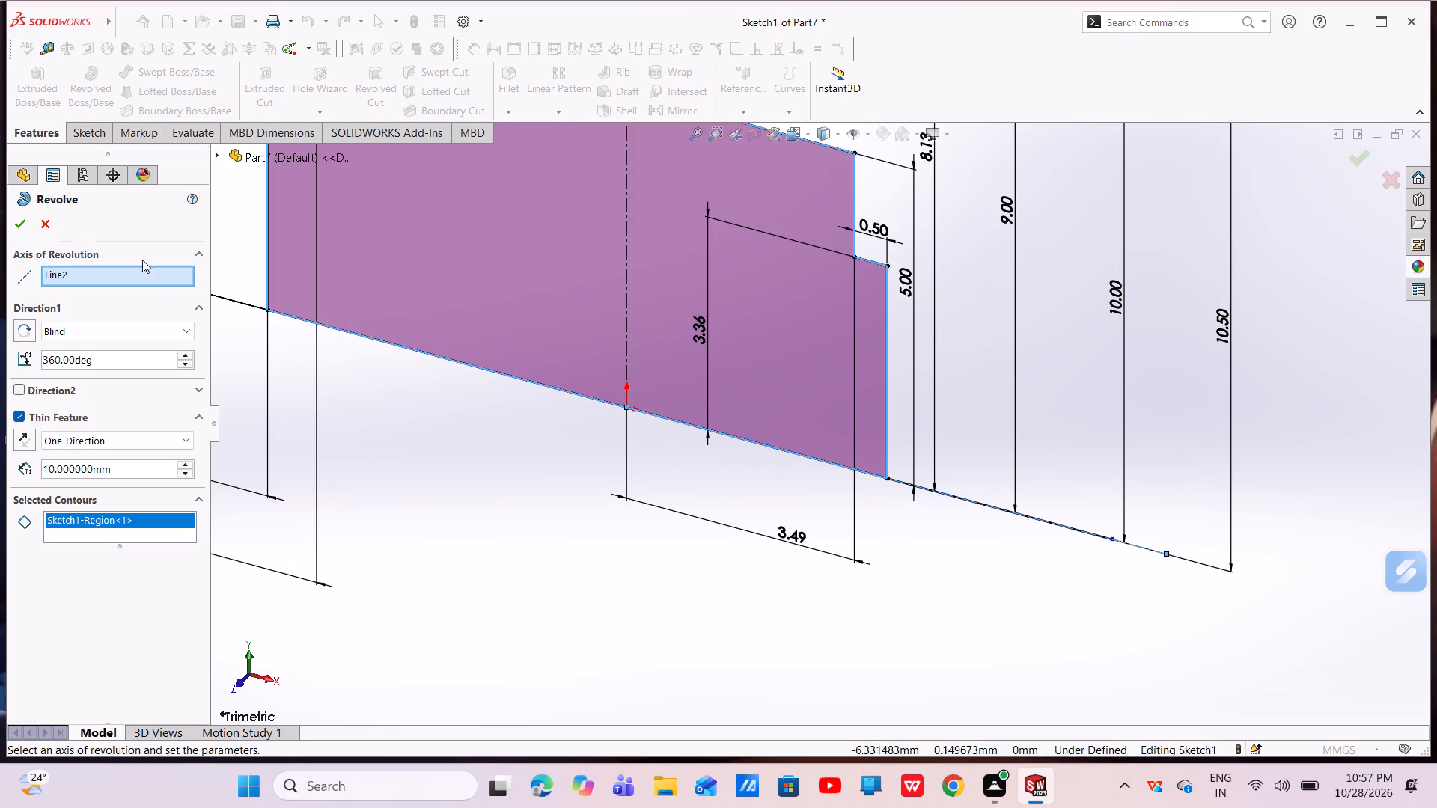
click(129, 272)
right_click(129, 274)
click(174, 306)
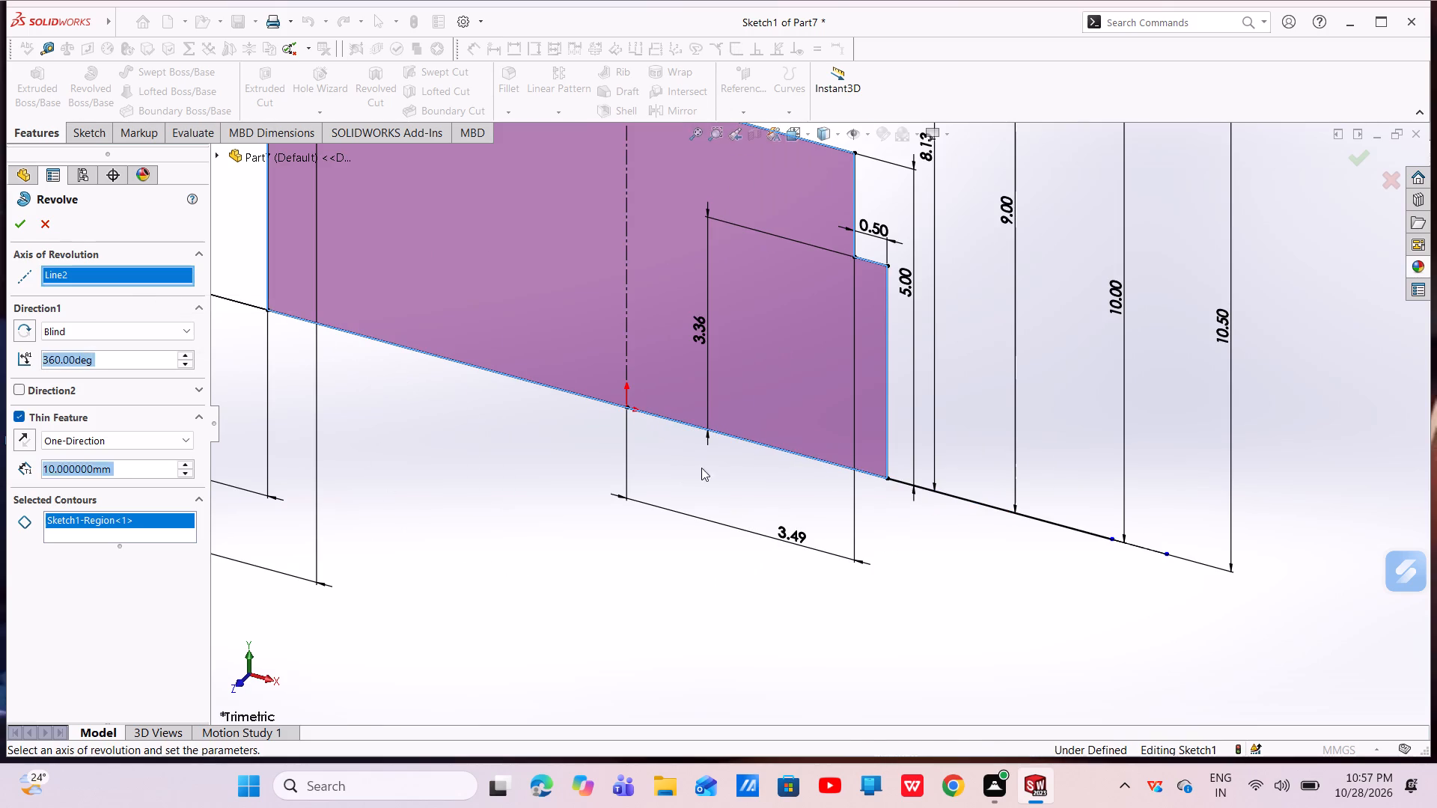
click(543, 385)
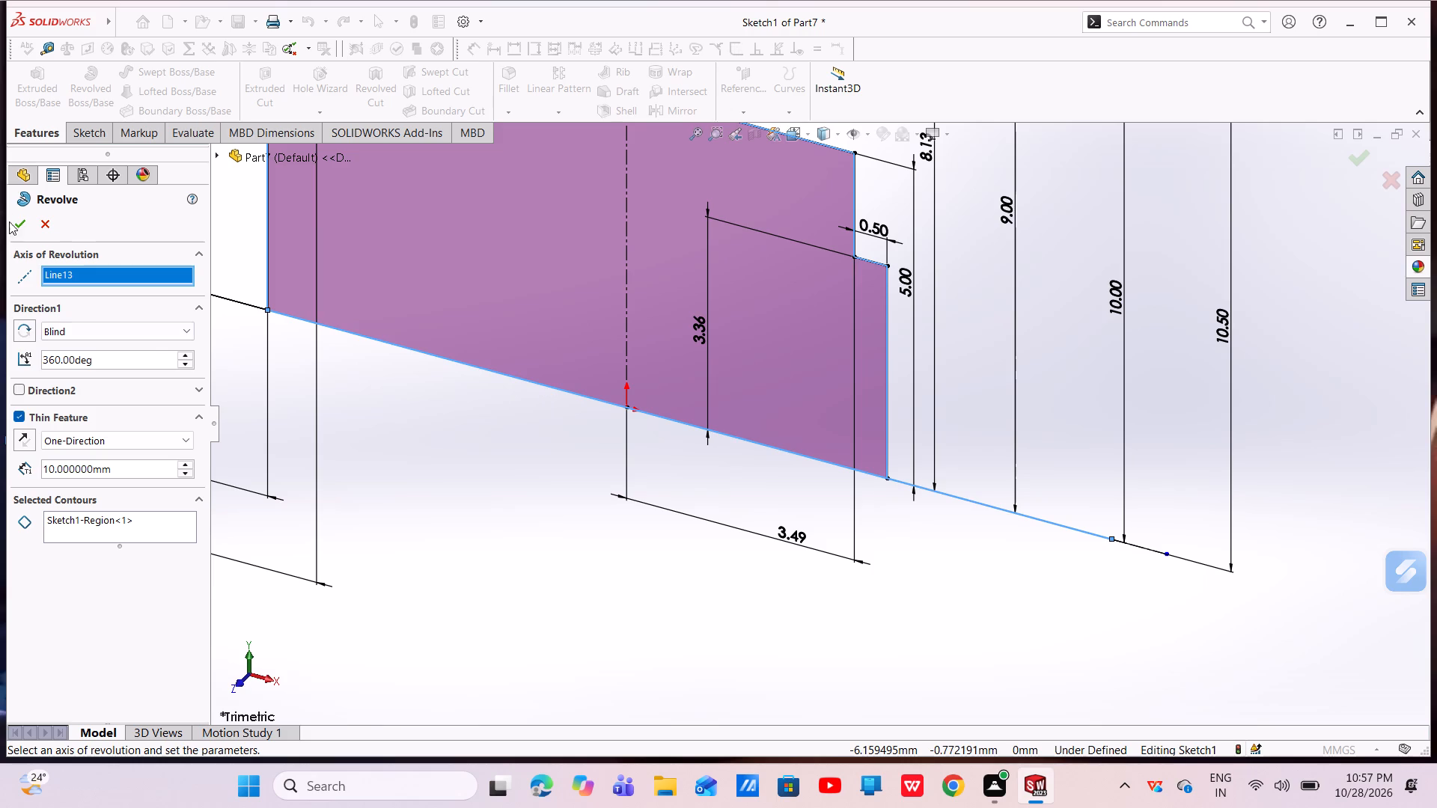
click(17, 224)
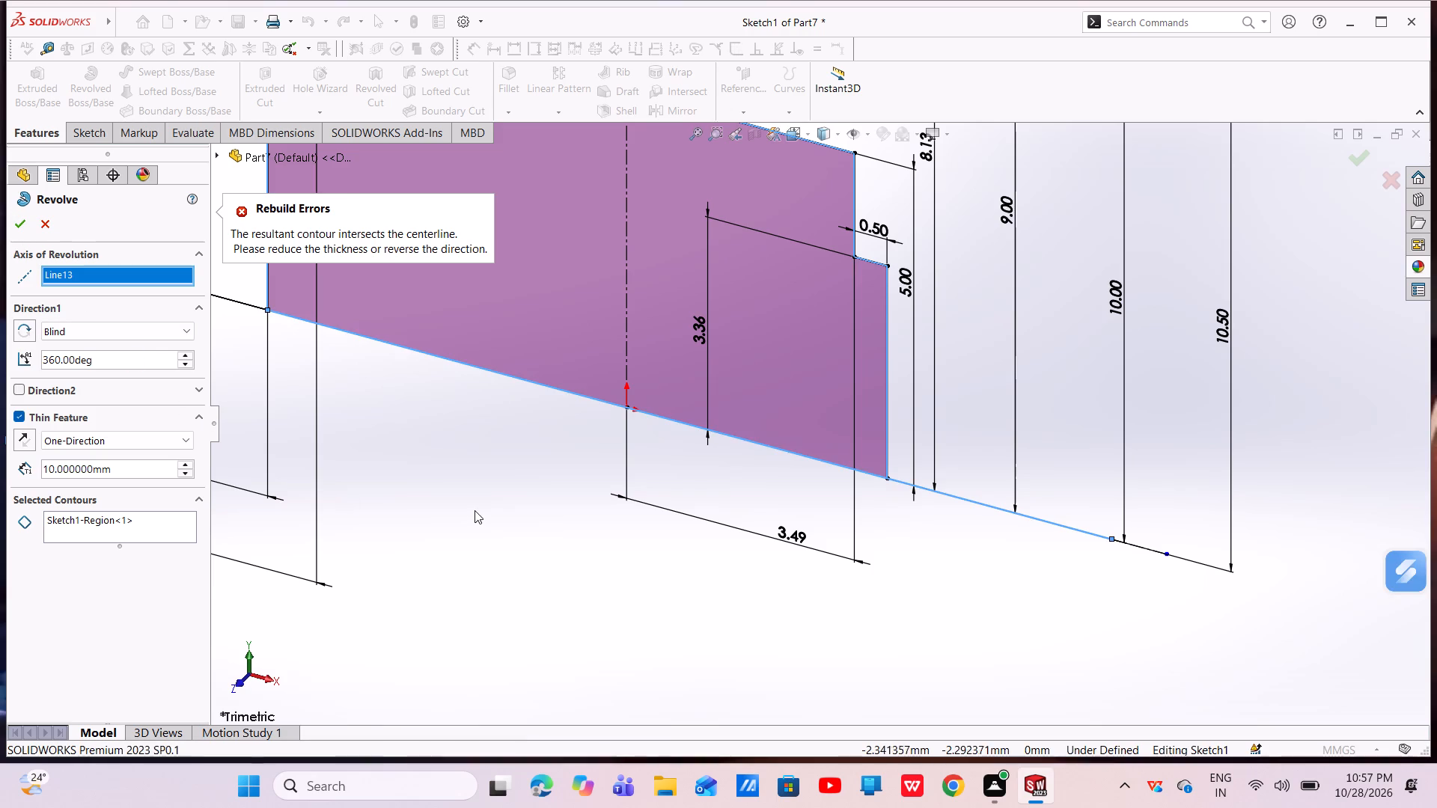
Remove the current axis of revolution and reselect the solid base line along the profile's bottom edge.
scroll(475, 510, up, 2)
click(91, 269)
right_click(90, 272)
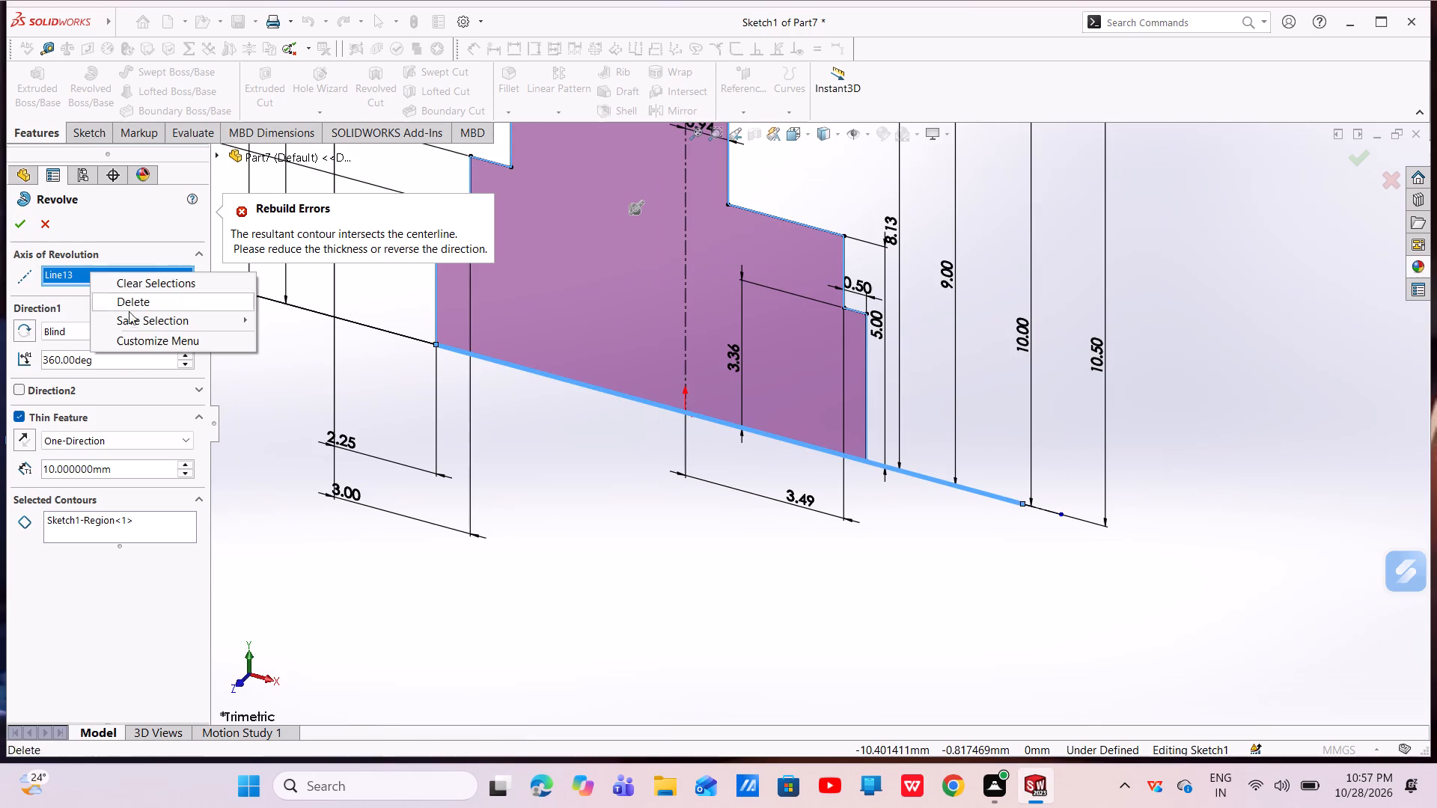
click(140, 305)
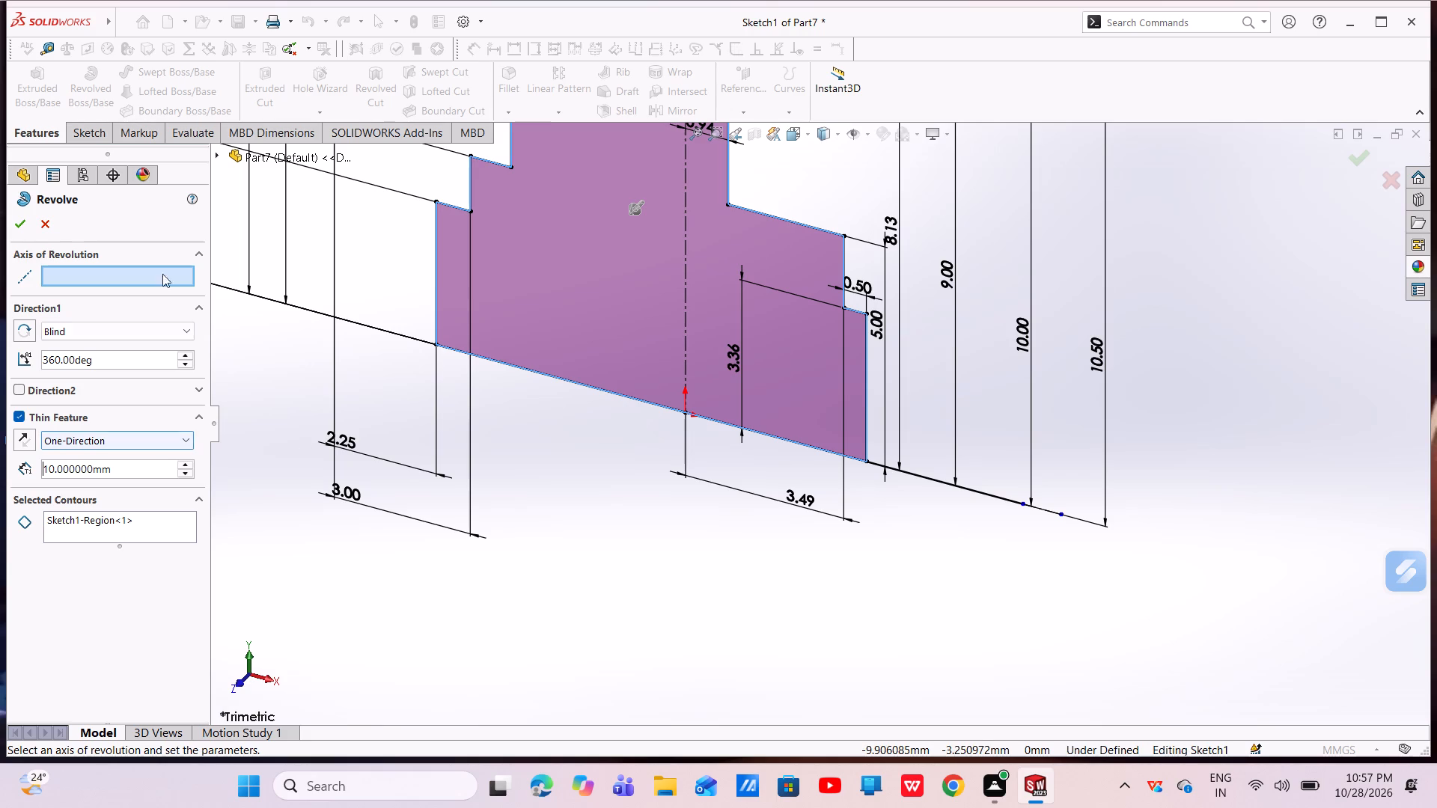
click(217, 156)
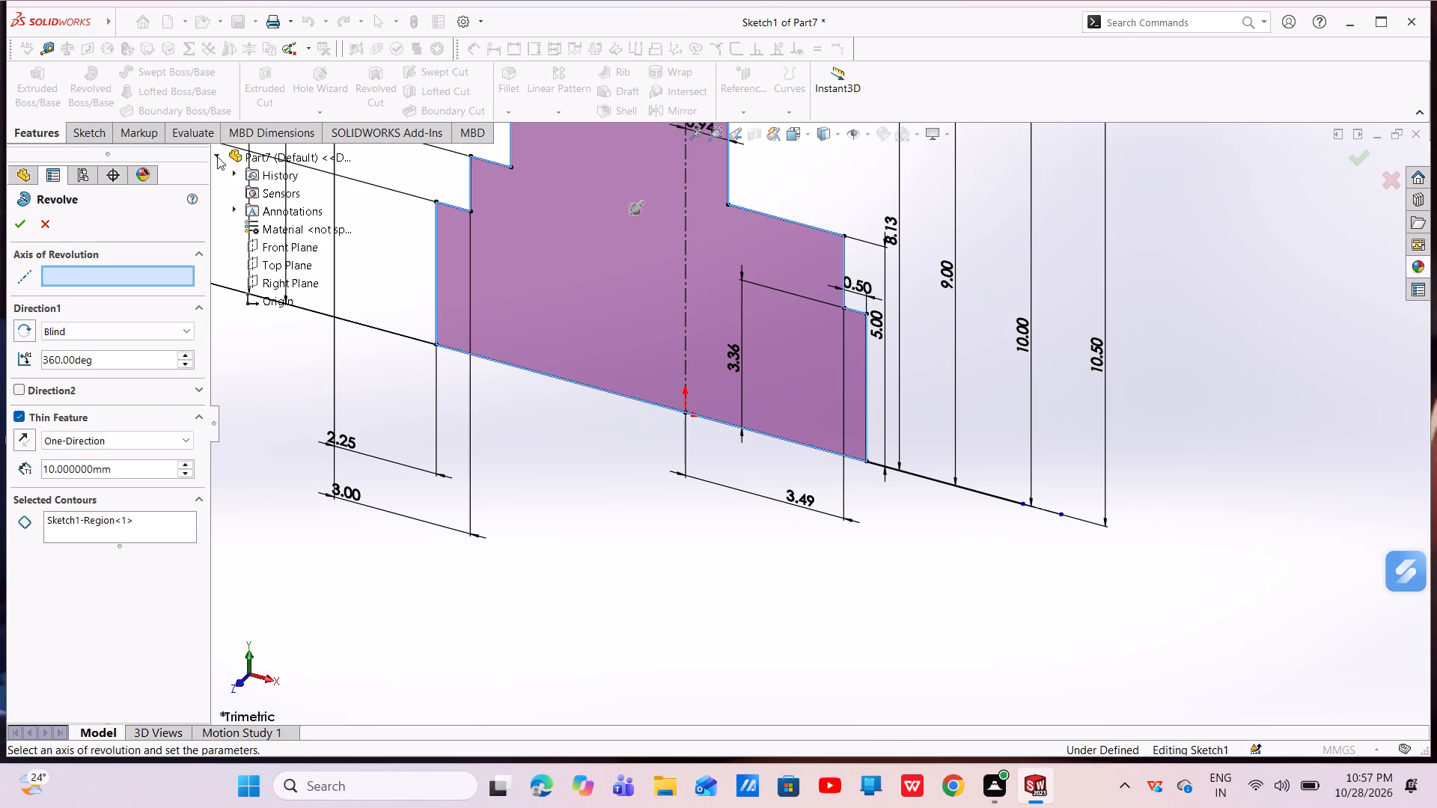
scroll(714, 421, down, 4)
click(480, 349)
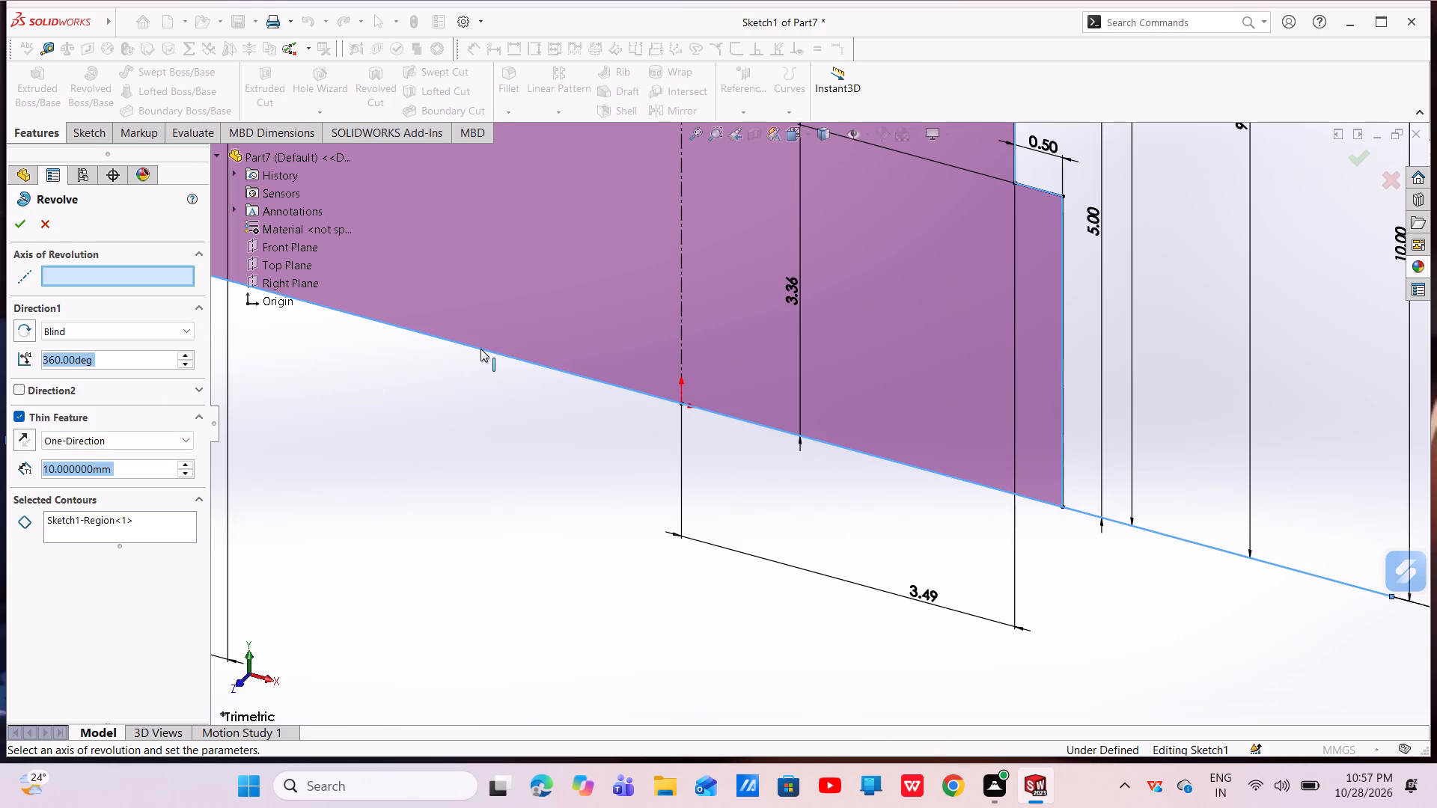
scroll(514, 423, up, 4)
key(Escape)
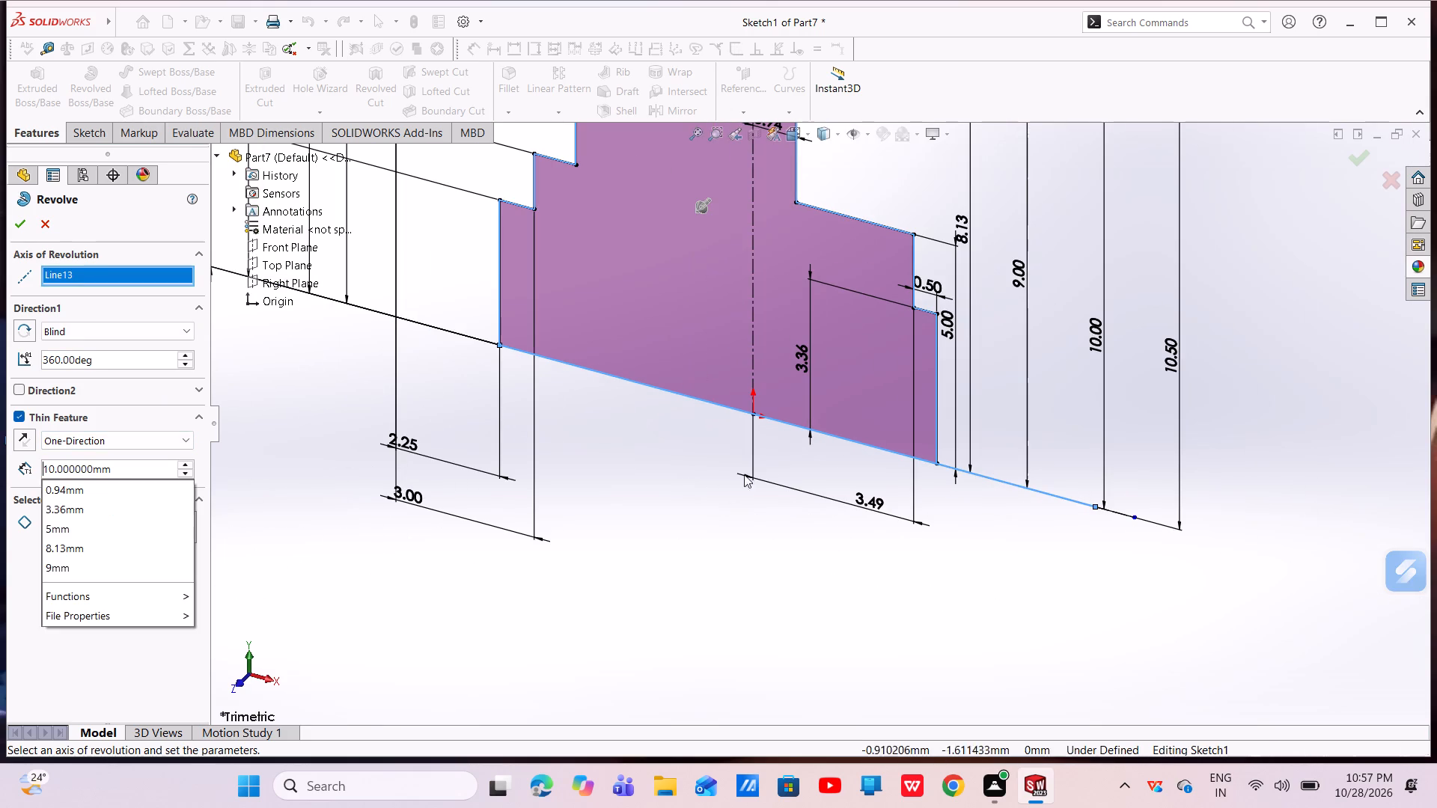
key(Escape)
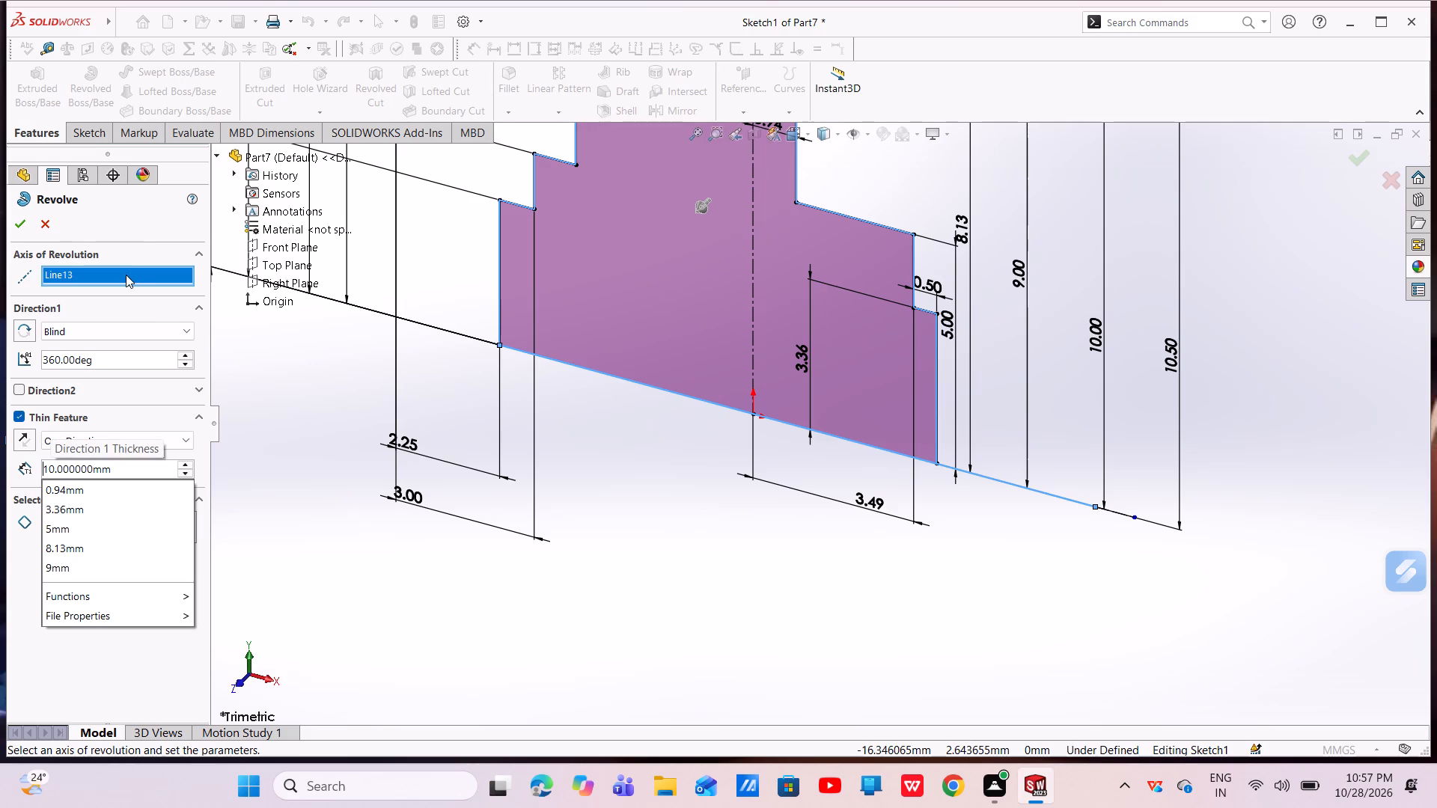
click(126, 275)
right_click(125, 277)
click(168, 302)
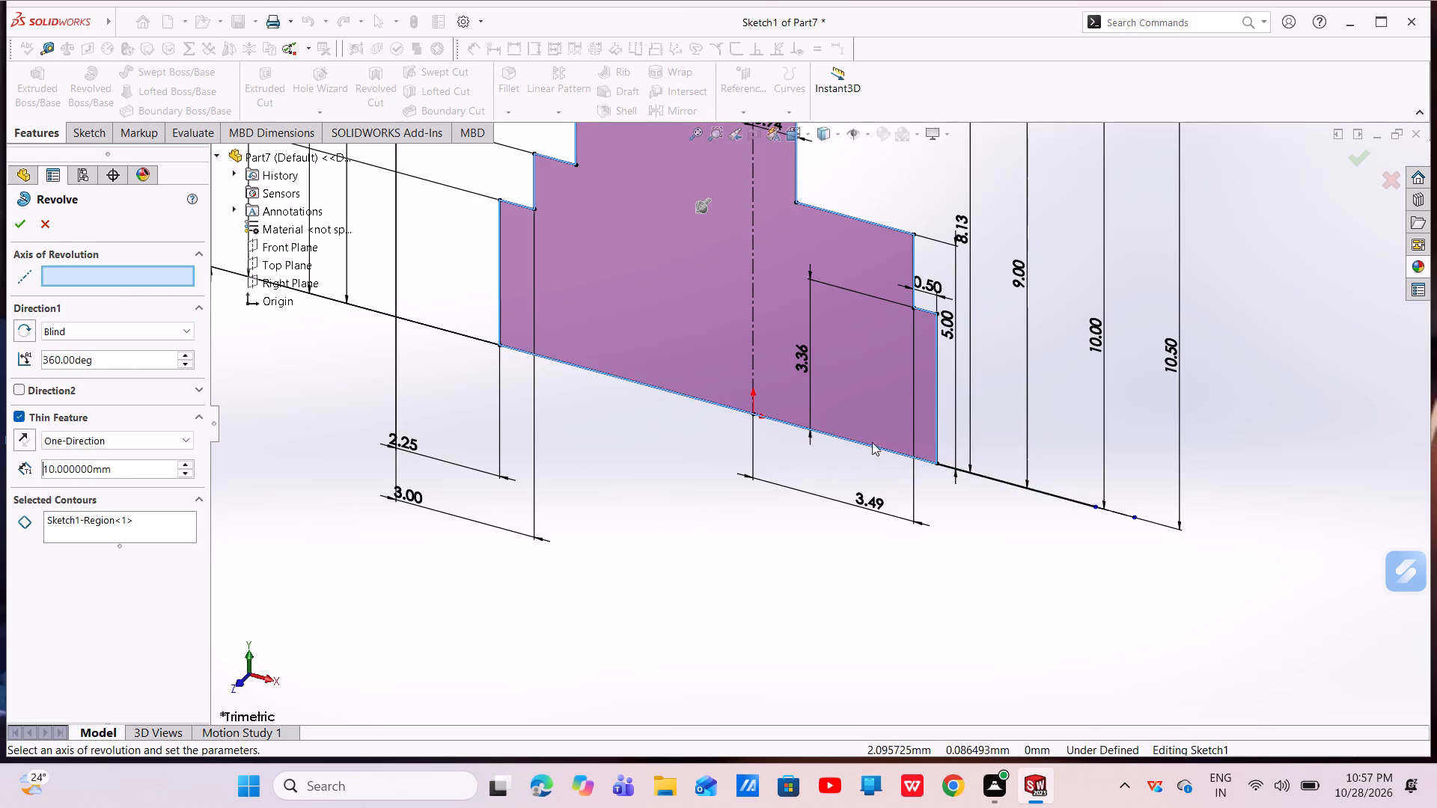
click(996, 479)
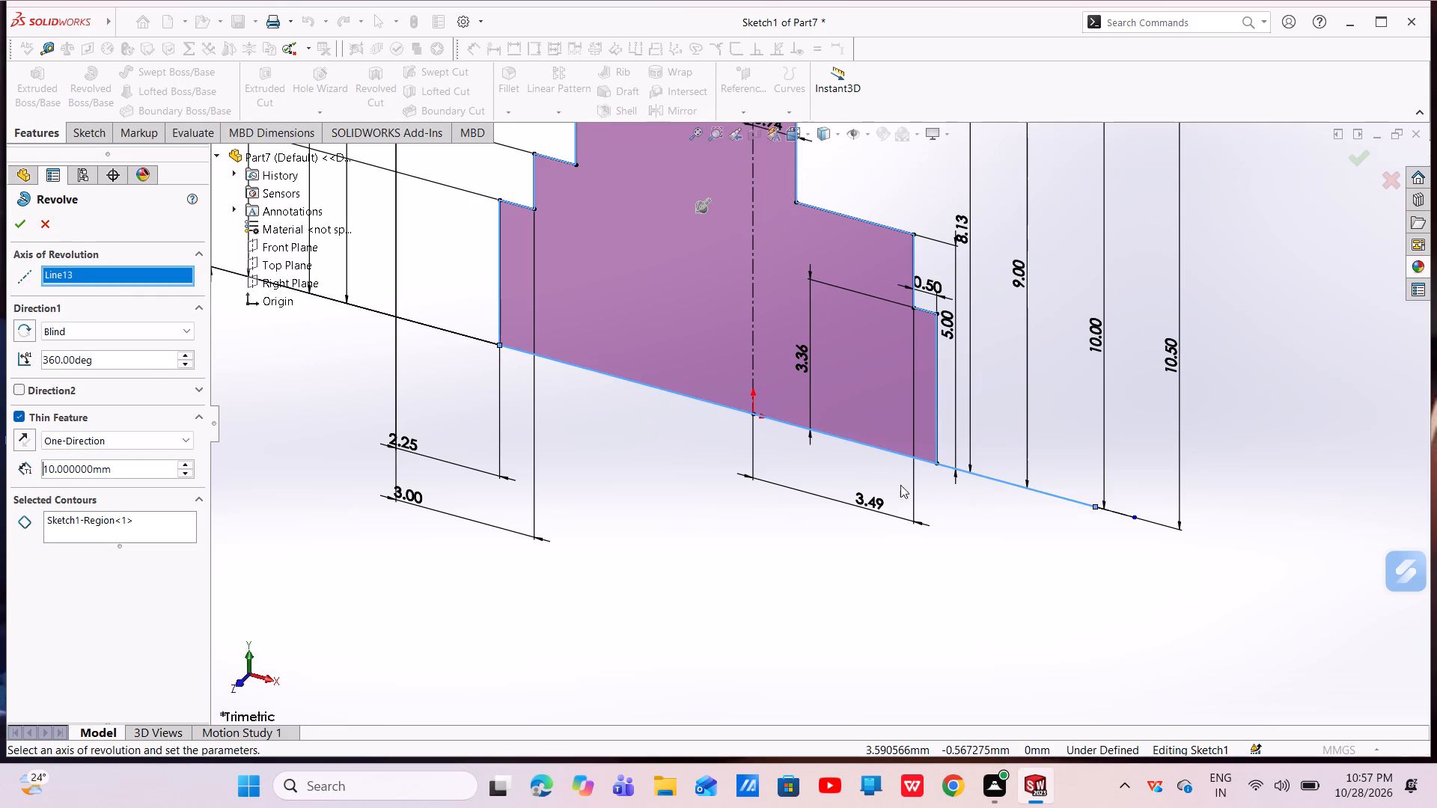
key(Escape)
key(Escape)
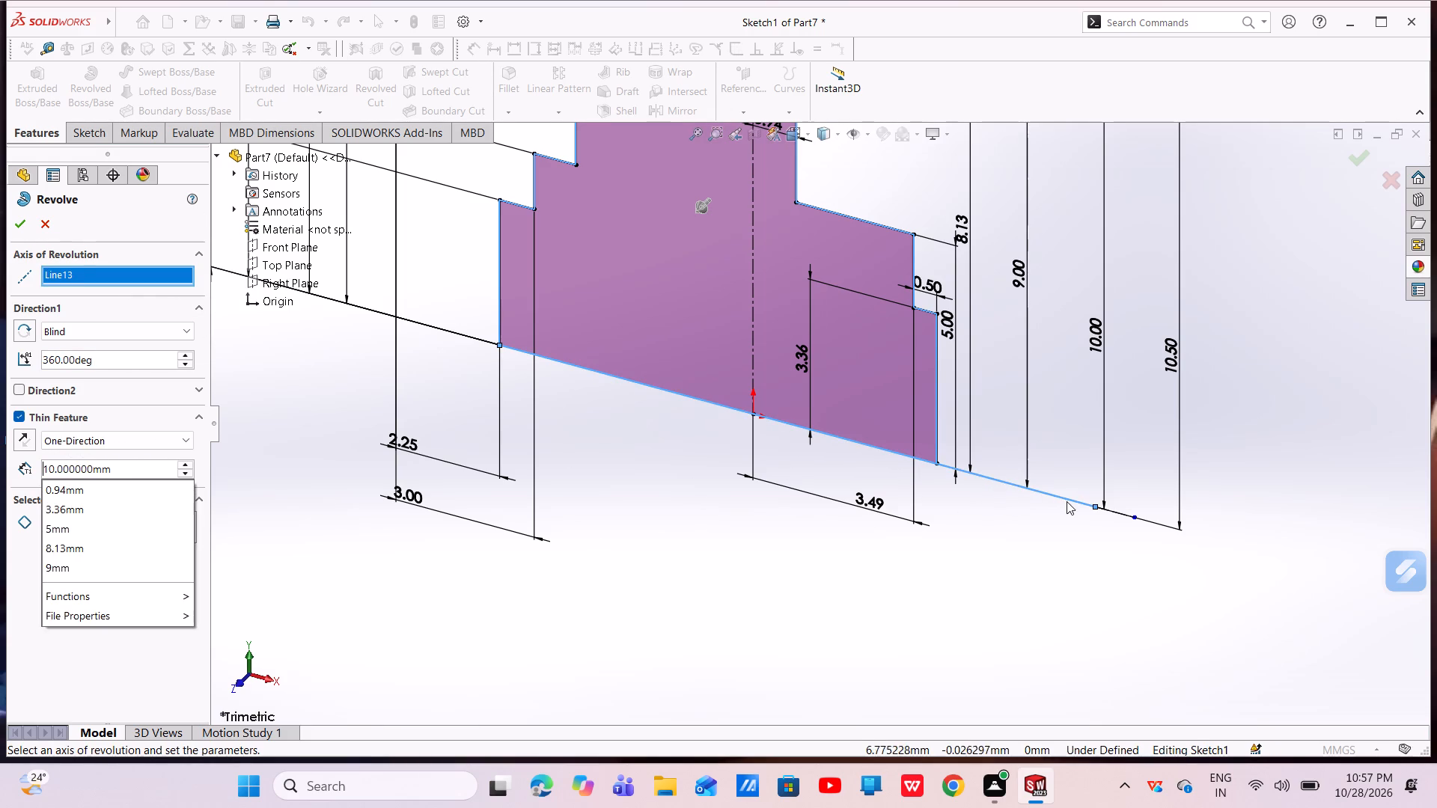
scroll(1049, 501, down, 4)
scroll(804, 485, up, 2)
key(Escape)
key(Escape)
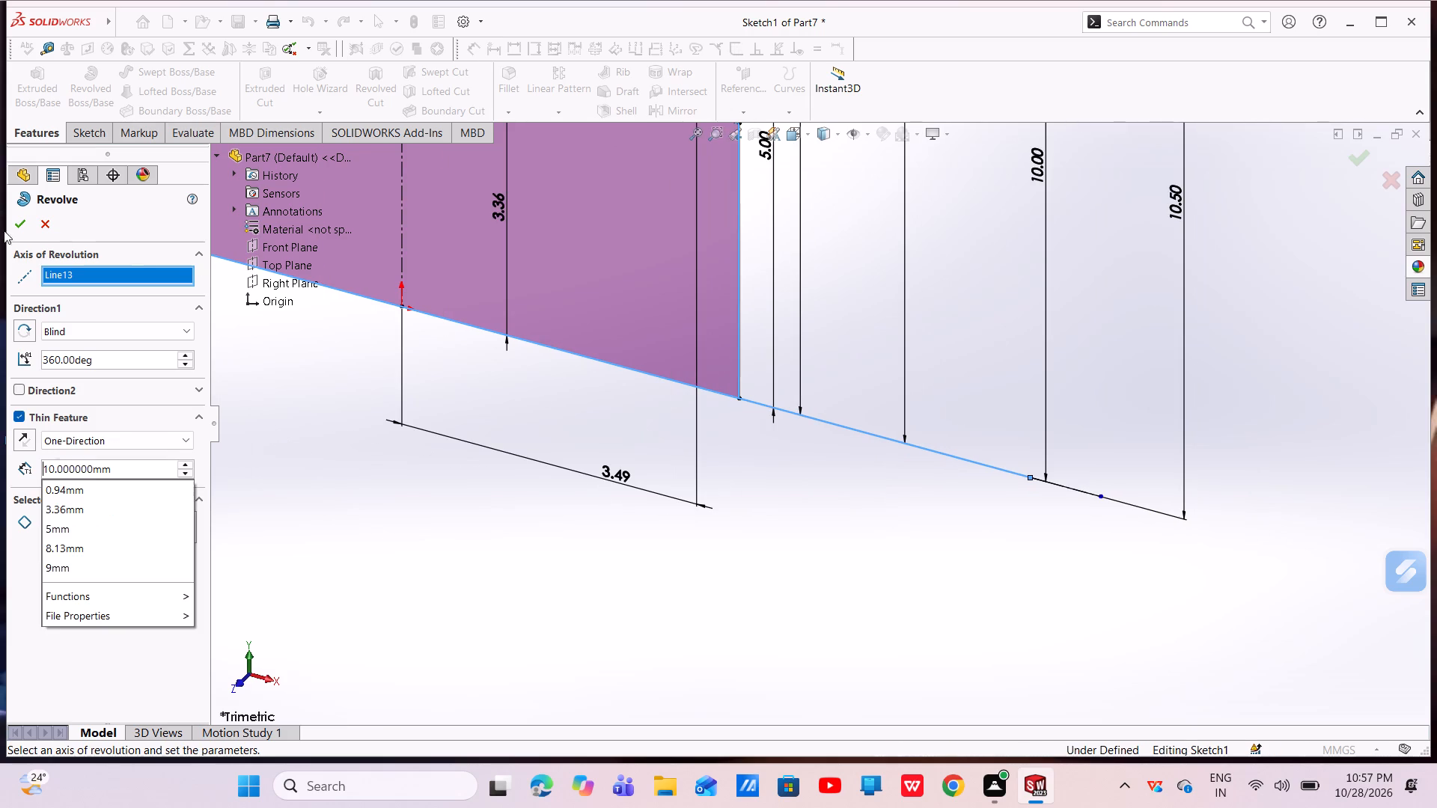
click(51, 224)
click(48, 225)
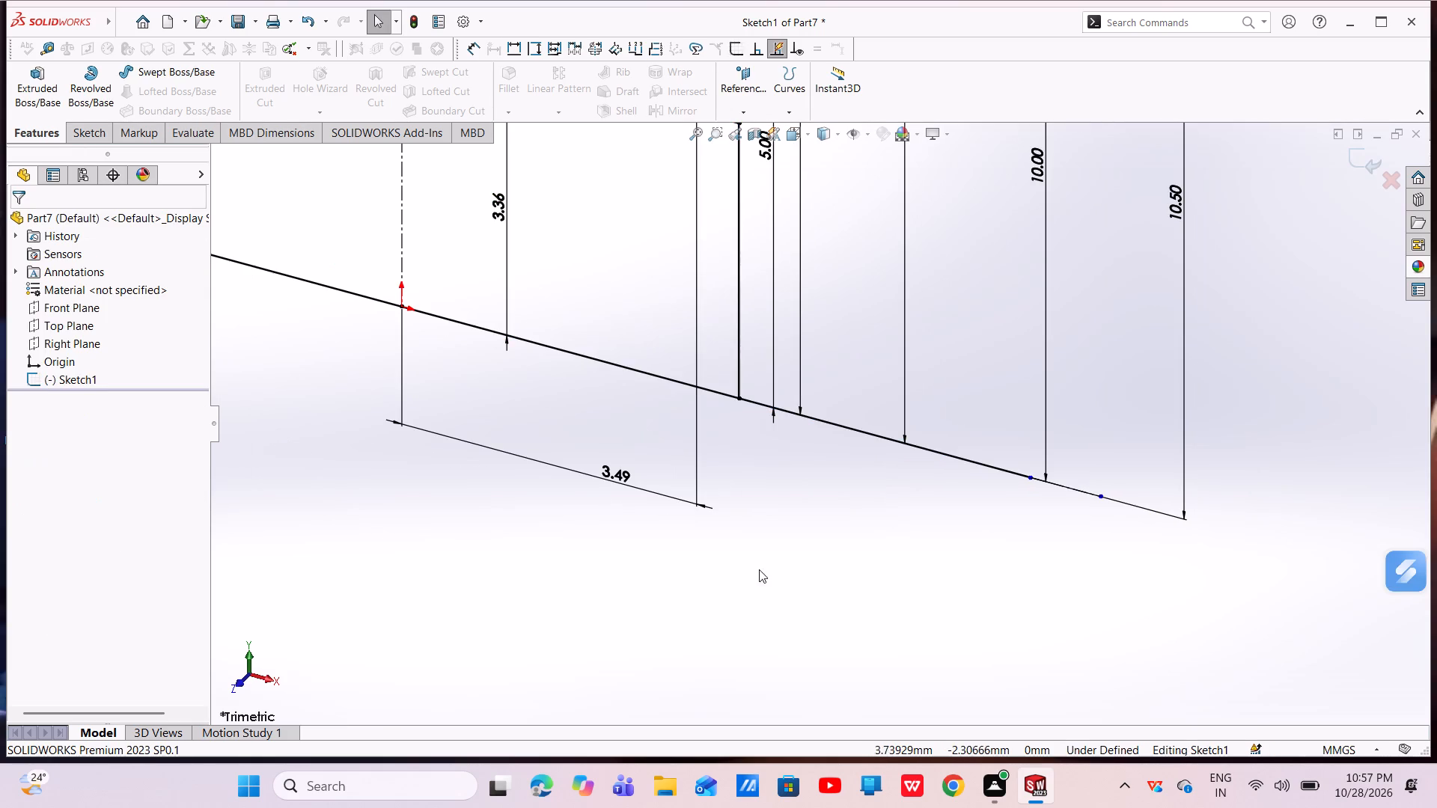
Extend the horizontal centerline from the origin past the 10.50 dimension's extension line, to about 9.90 mm long.
scroll(789, 498, down, 4)
scroll(789, 496, up, 5)
scroll(676, 496, up, 4)
middle_drag(534, 414, 557, 387)
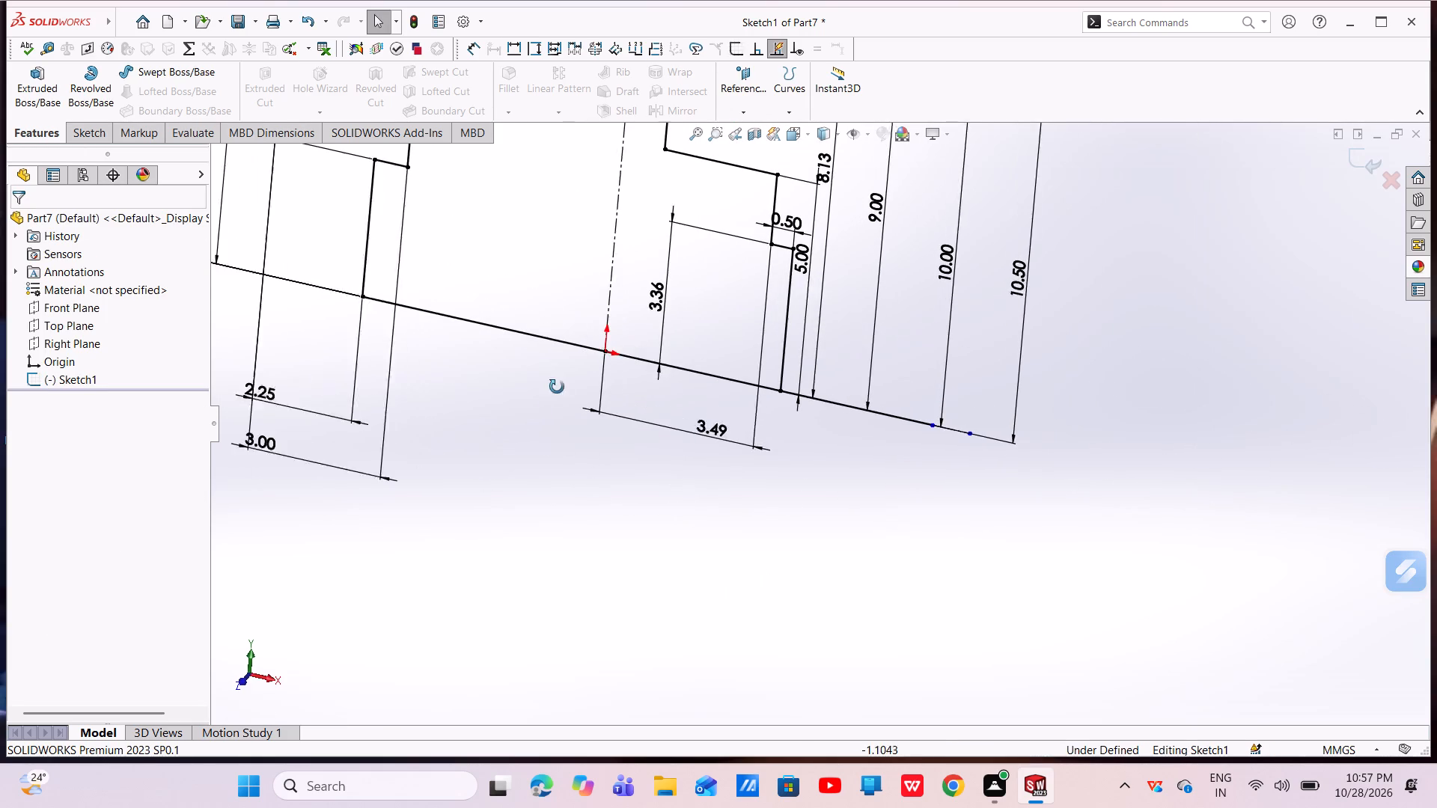
middle_drag(557, 387, 565, 373)
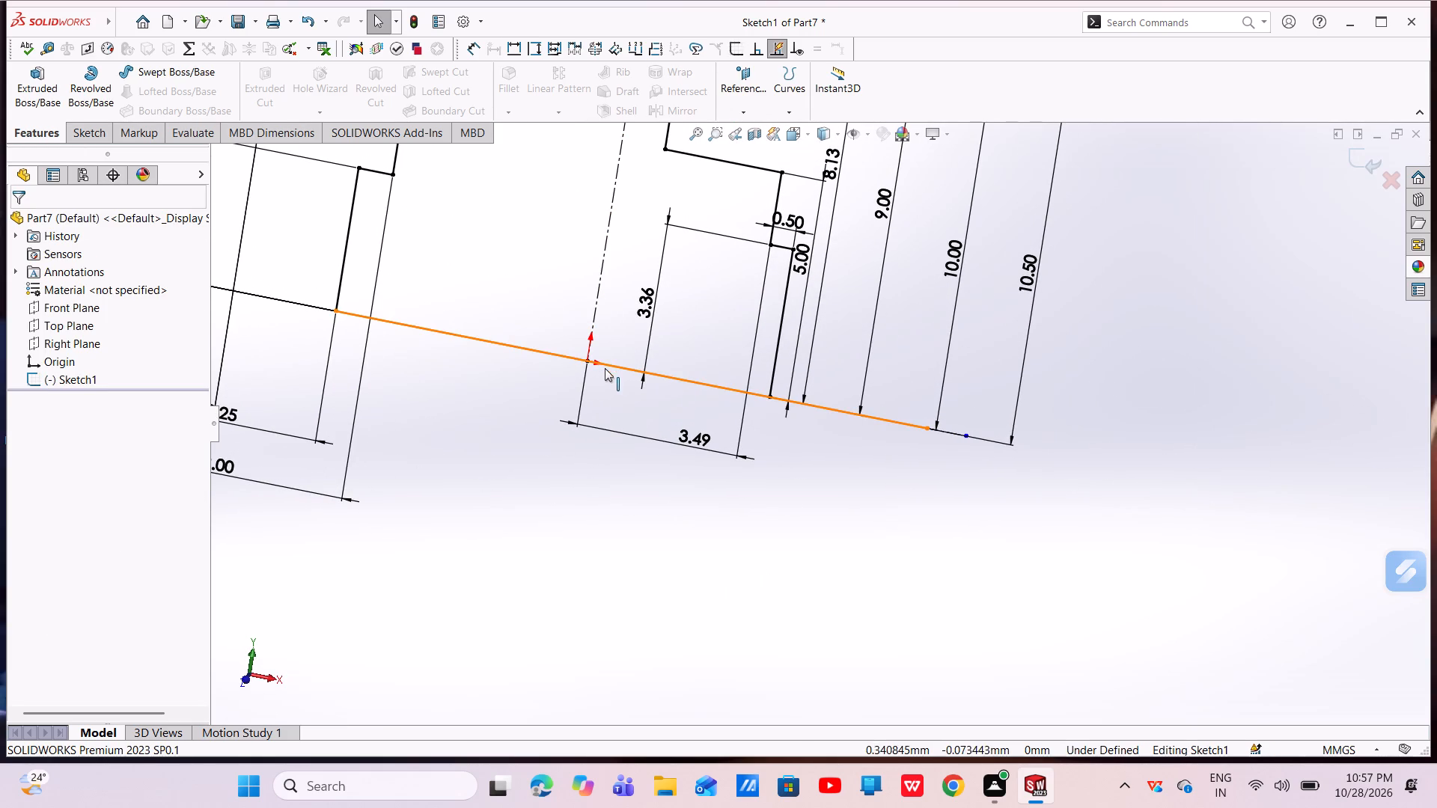
scroll(956, 433, down, 6)
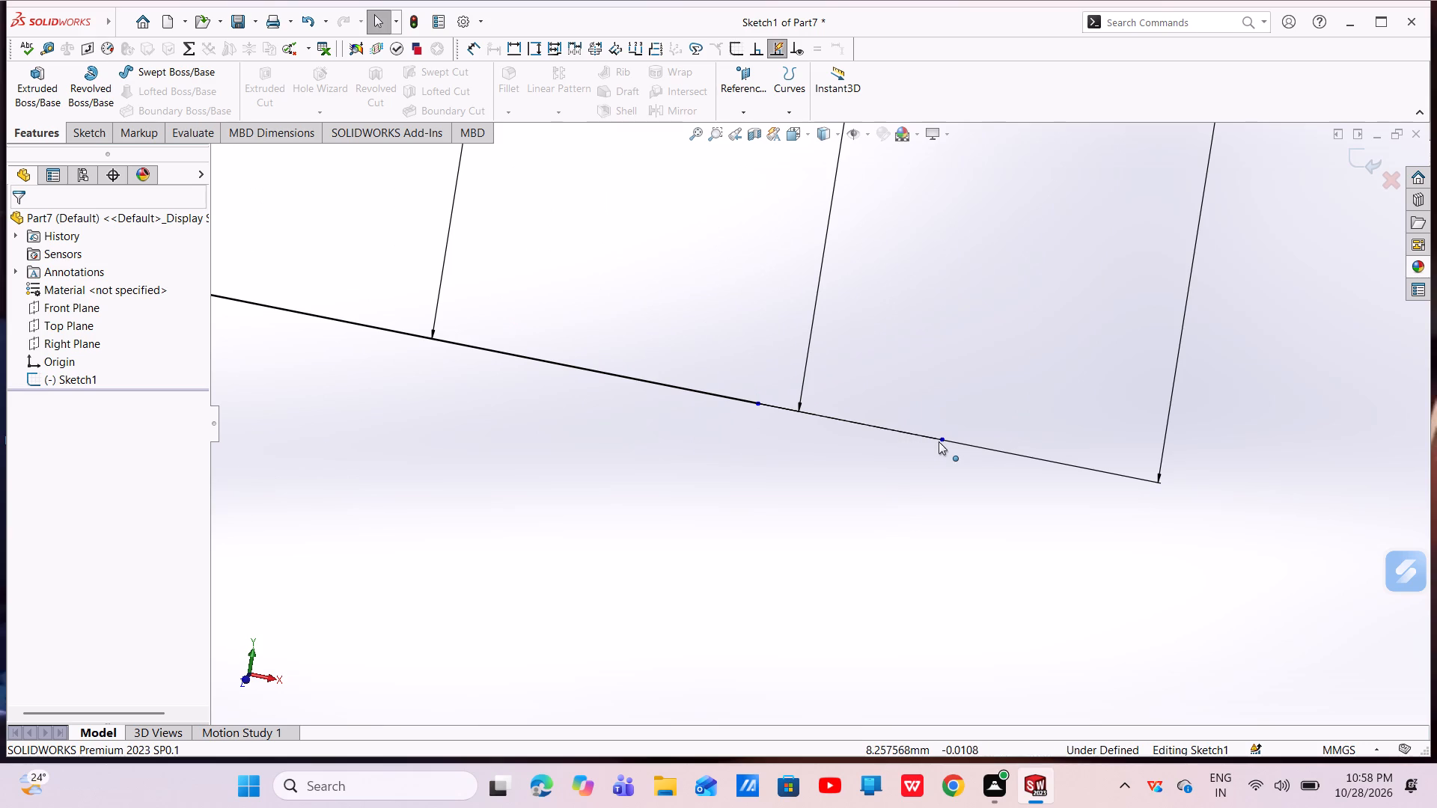
drag(939, 441, 1297, 516)
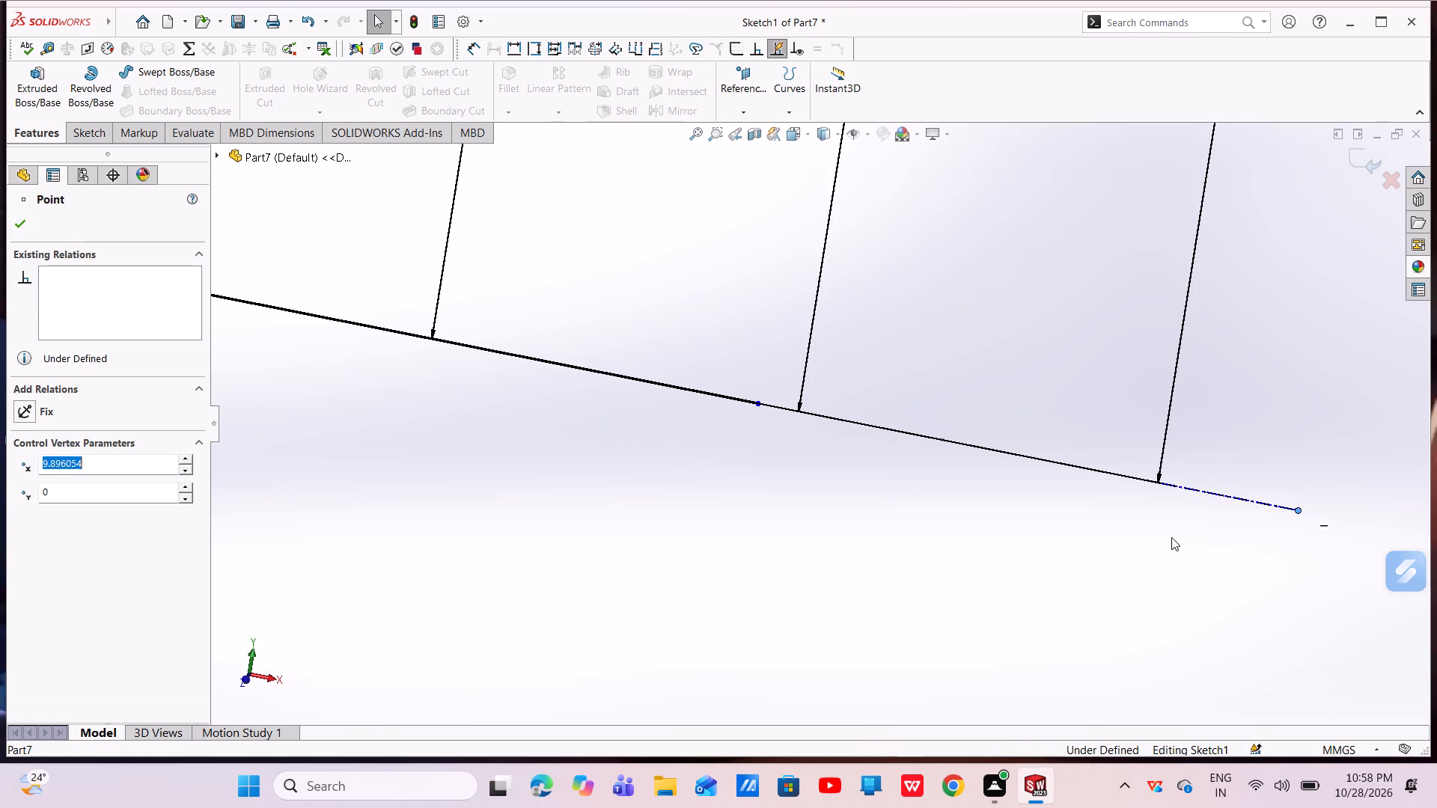
scroll(1171, 537, up, 9)
key(Escape)
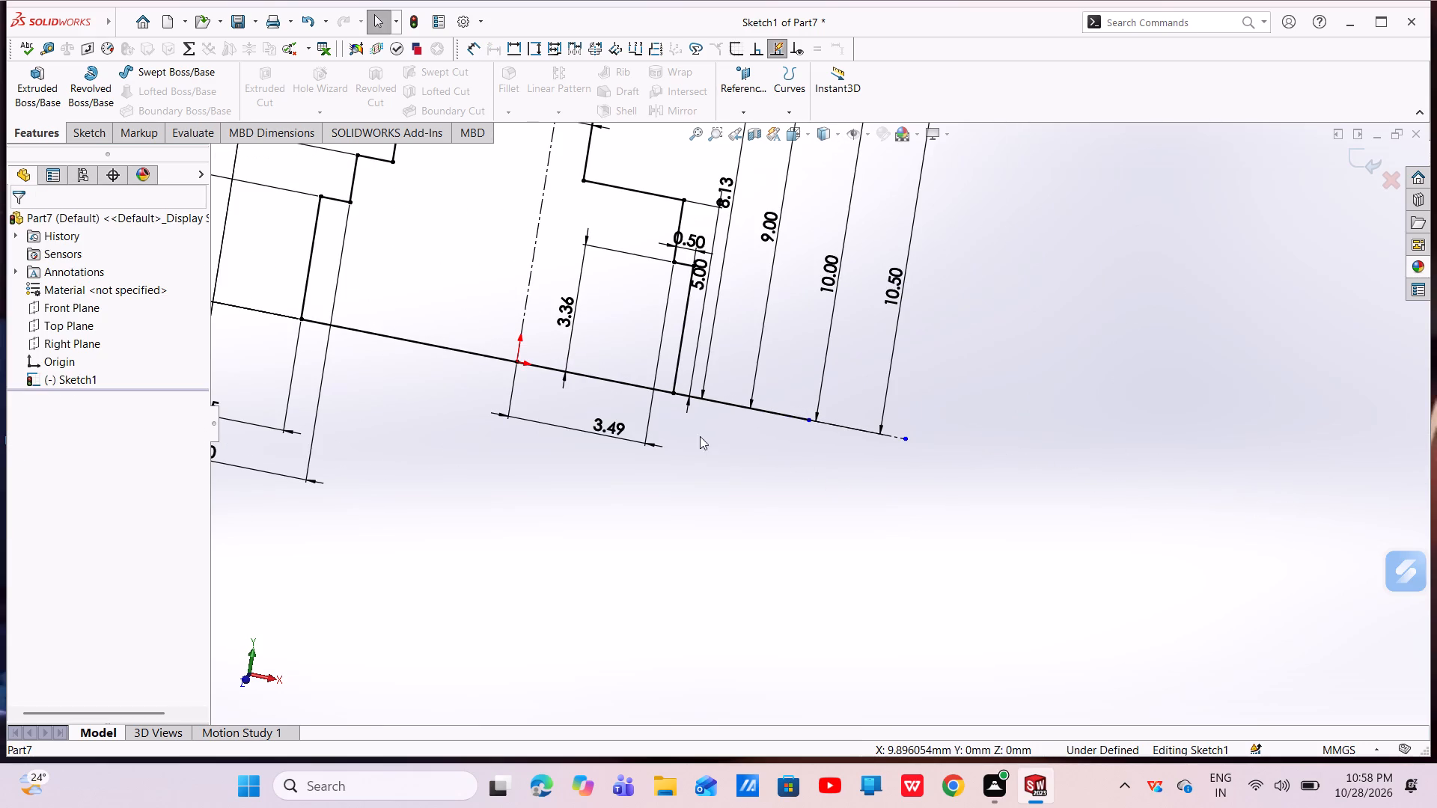
Revolve the closed profile region 360° about the extended horizontal centerline as a solid, with Thin Feature turned off.
click(87, 74)
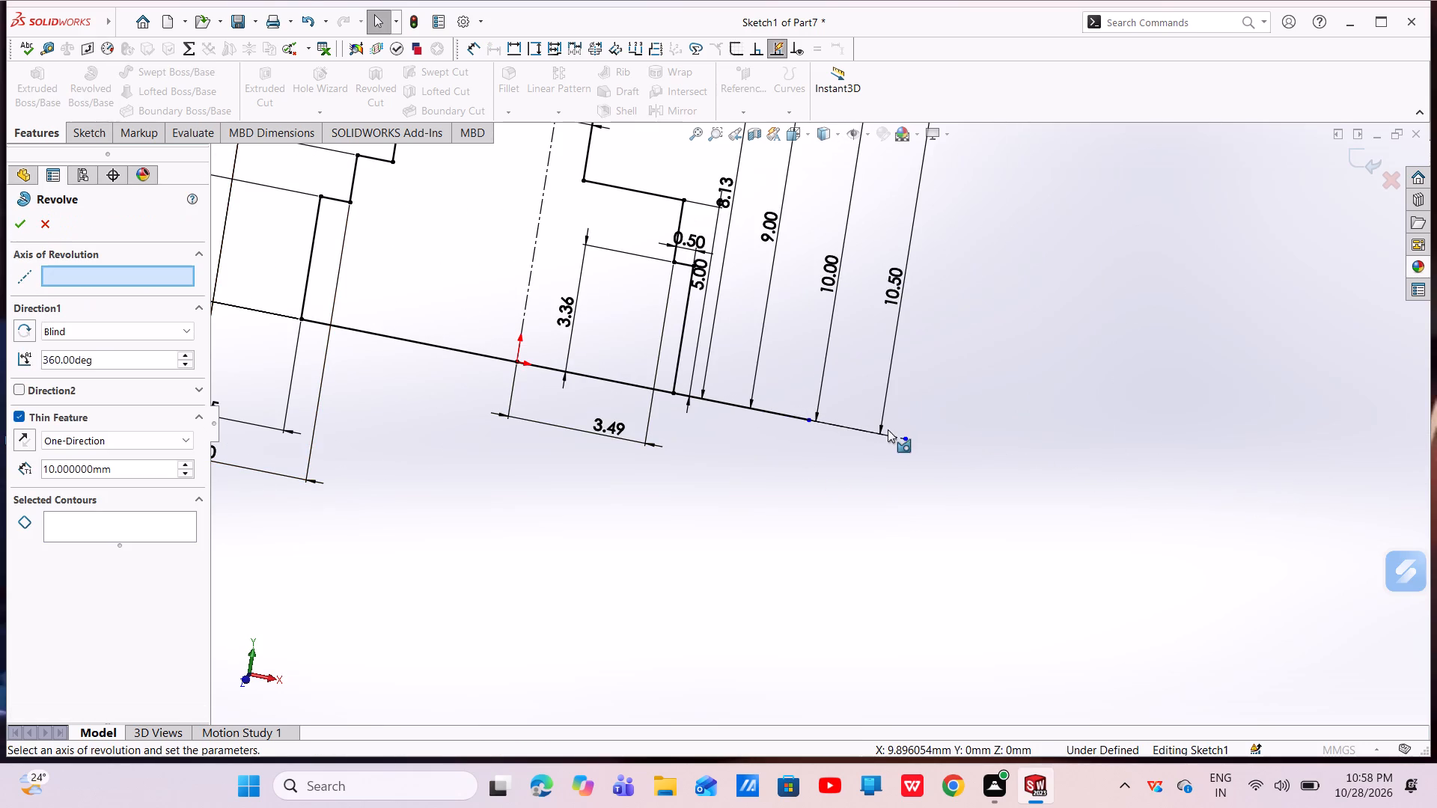
click(897, 436)
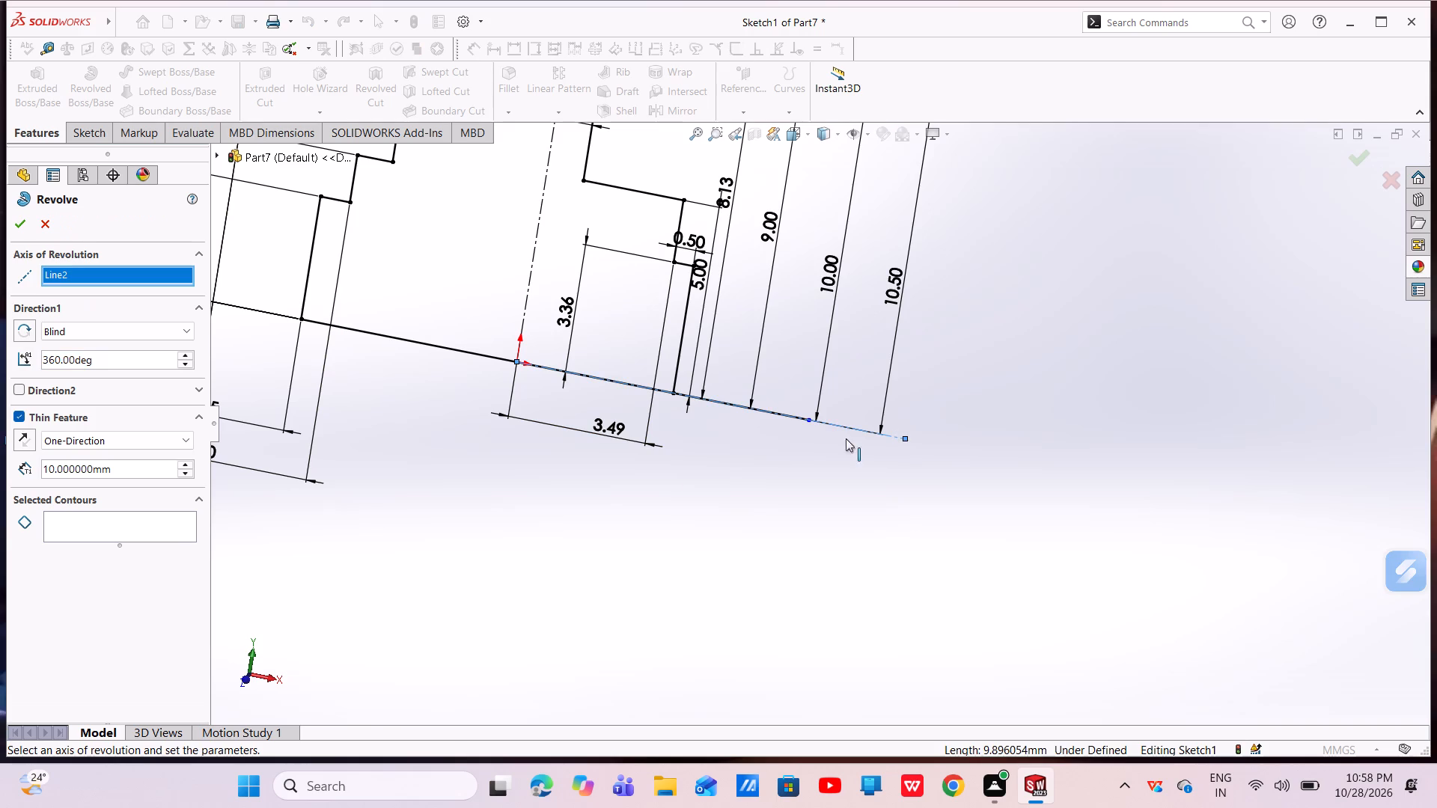
click(87, 523)
click(442, 239)
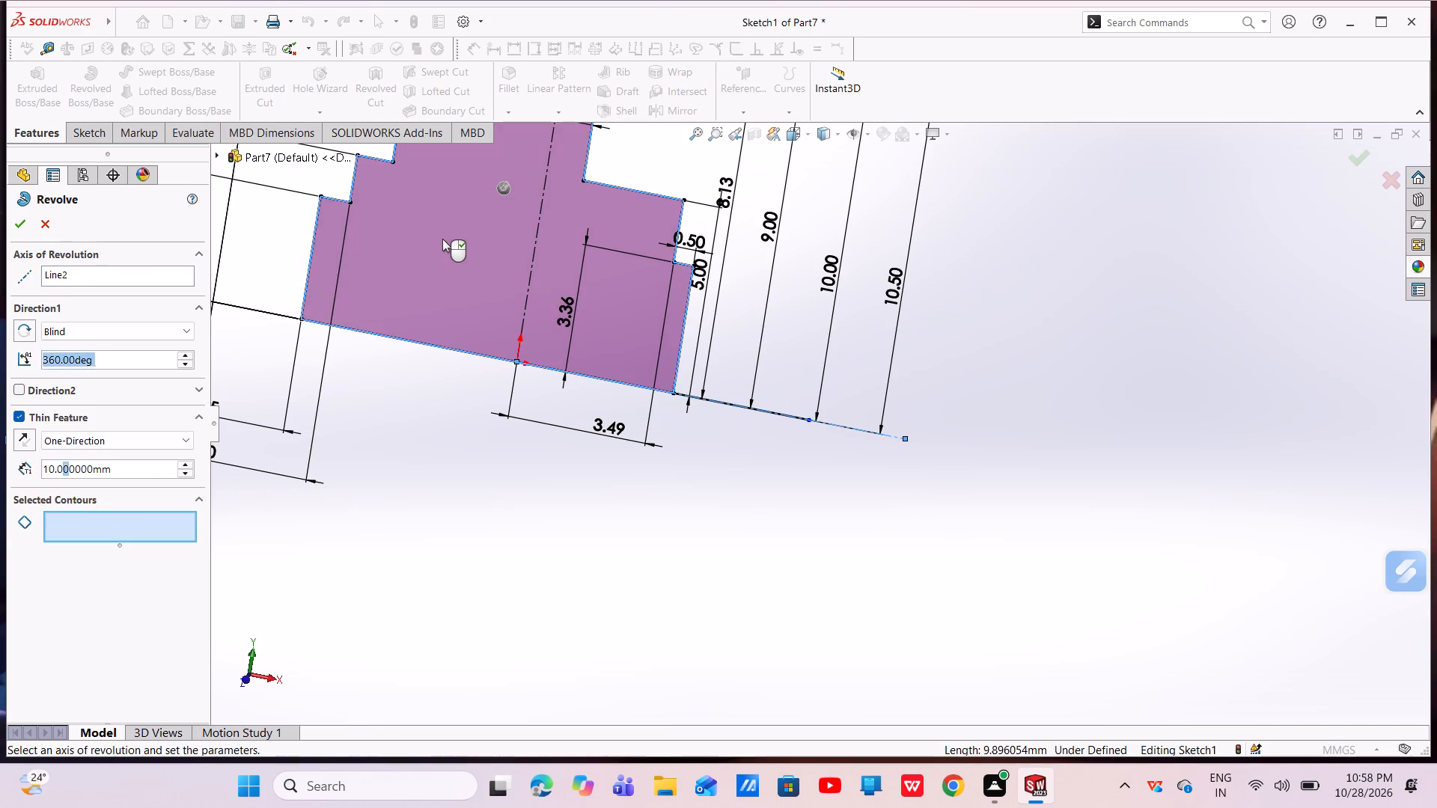
scroll(444, 408, up, 4)
scroll(712, 316, down, 5)
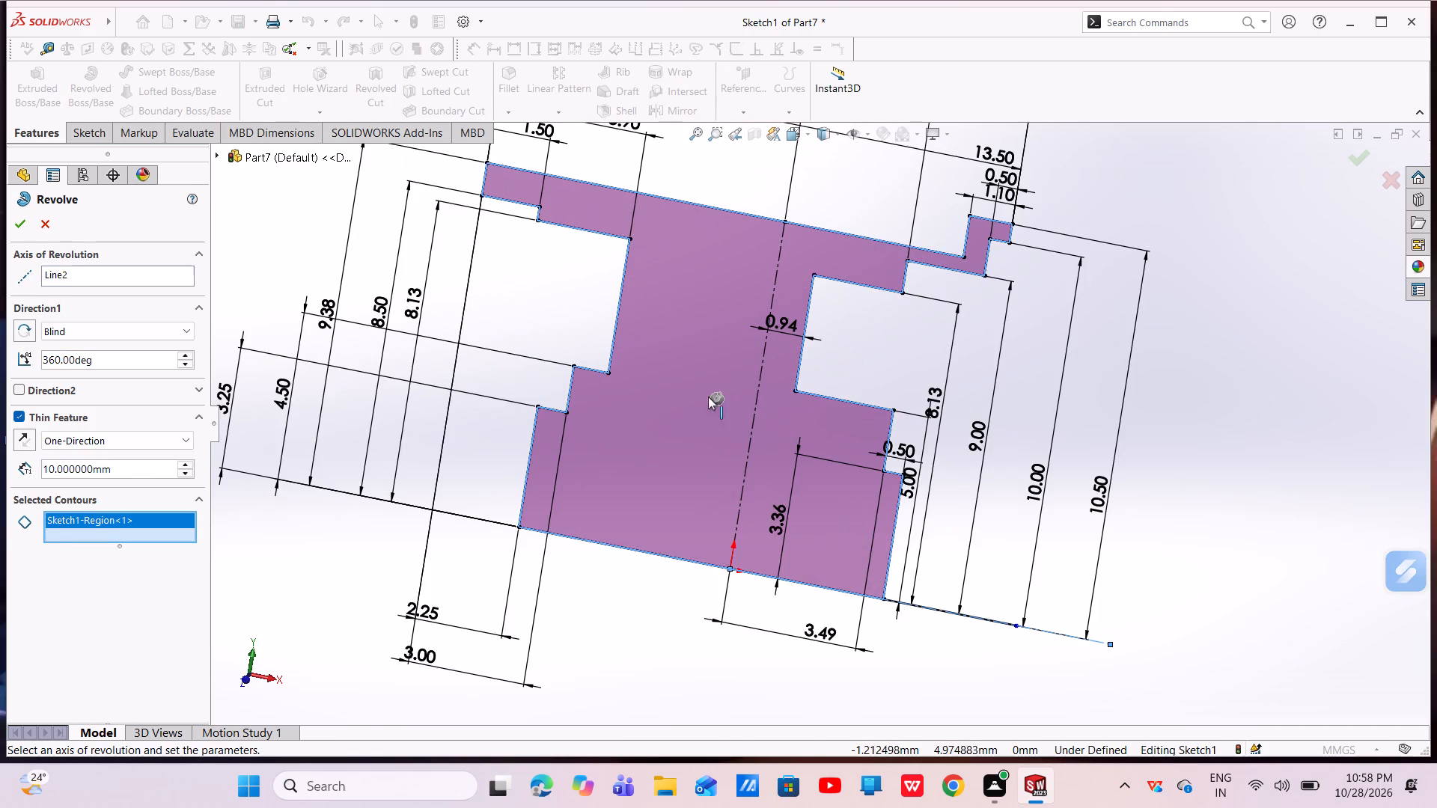
middle_drag(699, 424, 611, 441)
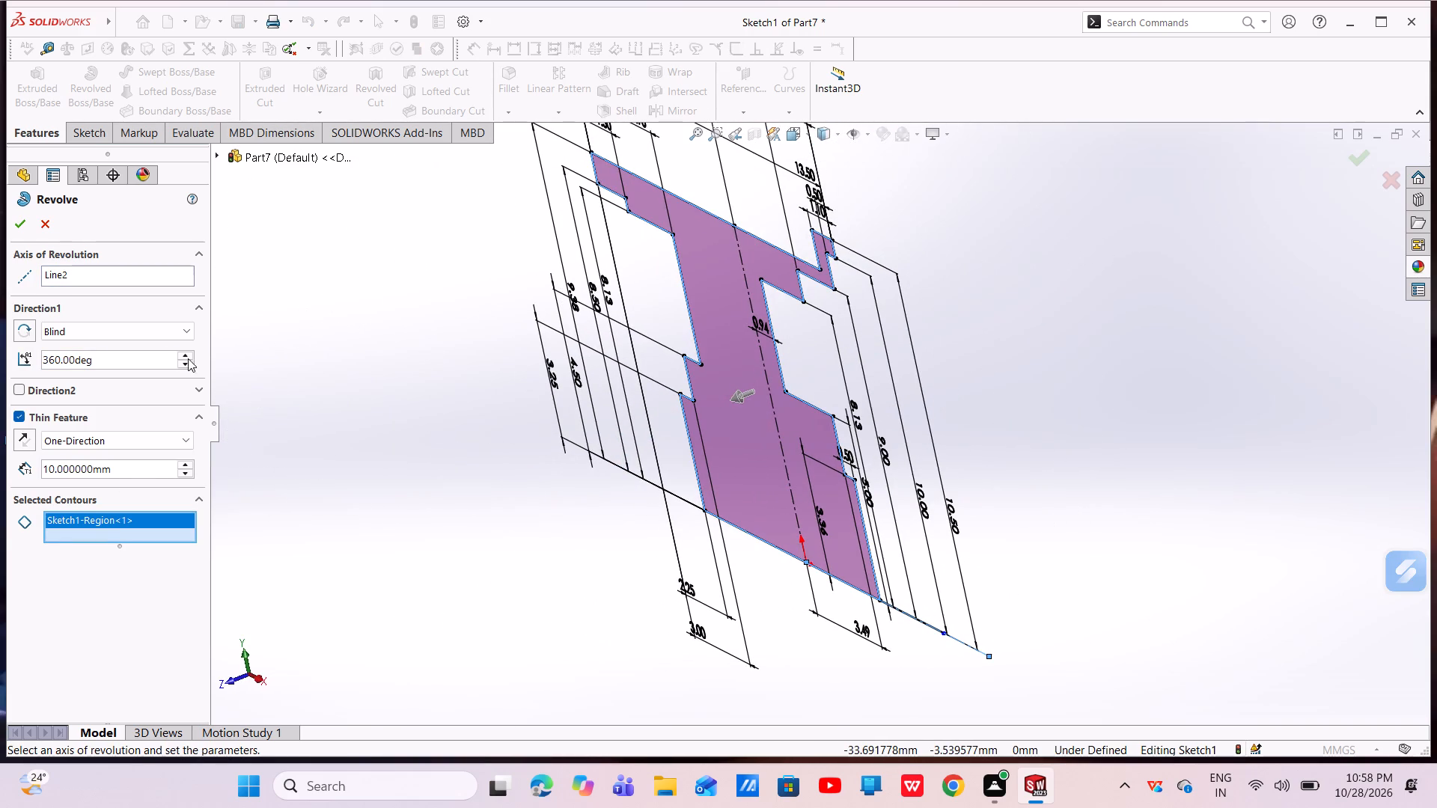
click(19, 413)
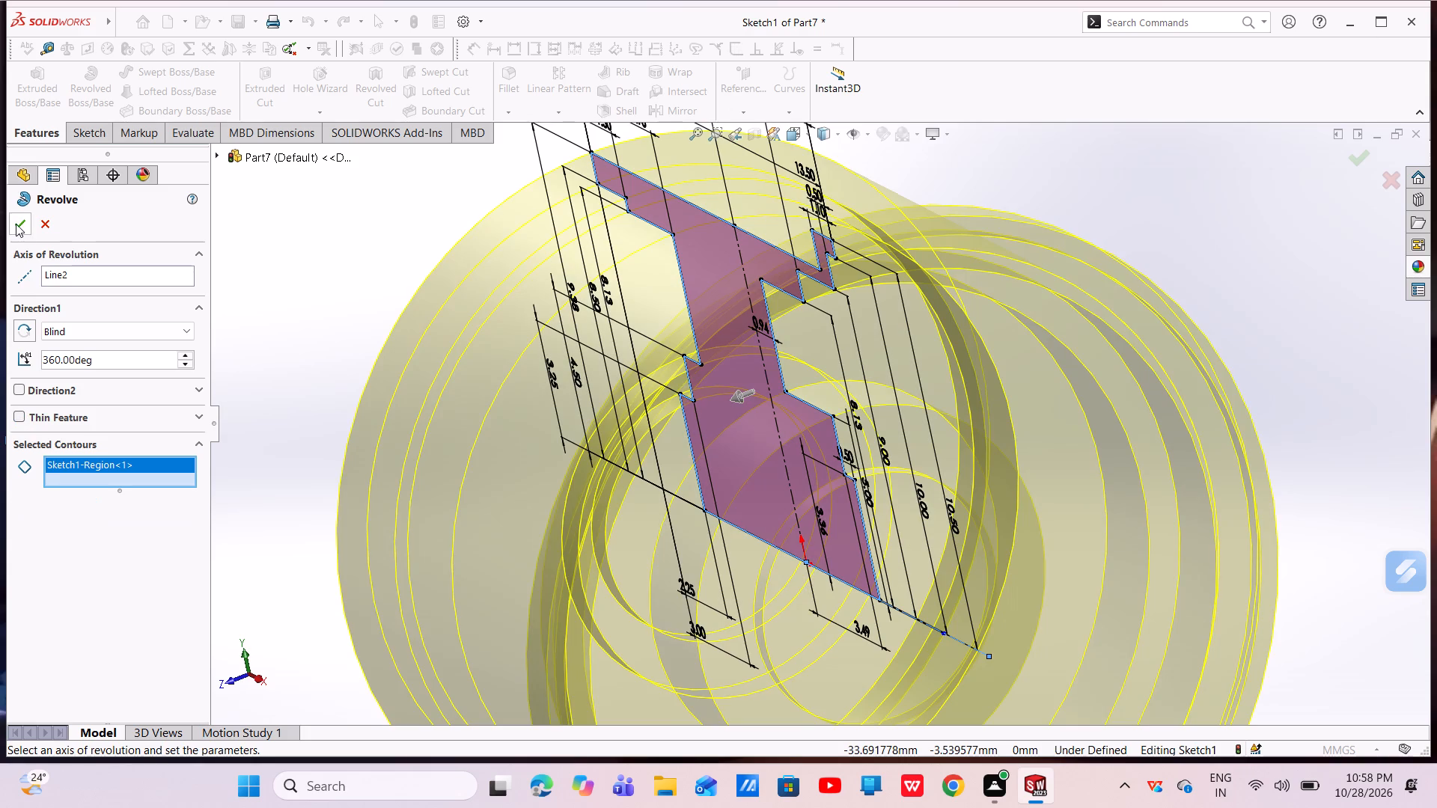
click(16, 224)
Start a new sketch on the flat annular face surrounding the central boss, at the bottom of the revolved body's stepped recess.
scroll(665, 574, up, 4)
middle_drag(684, 553, 838, 456)
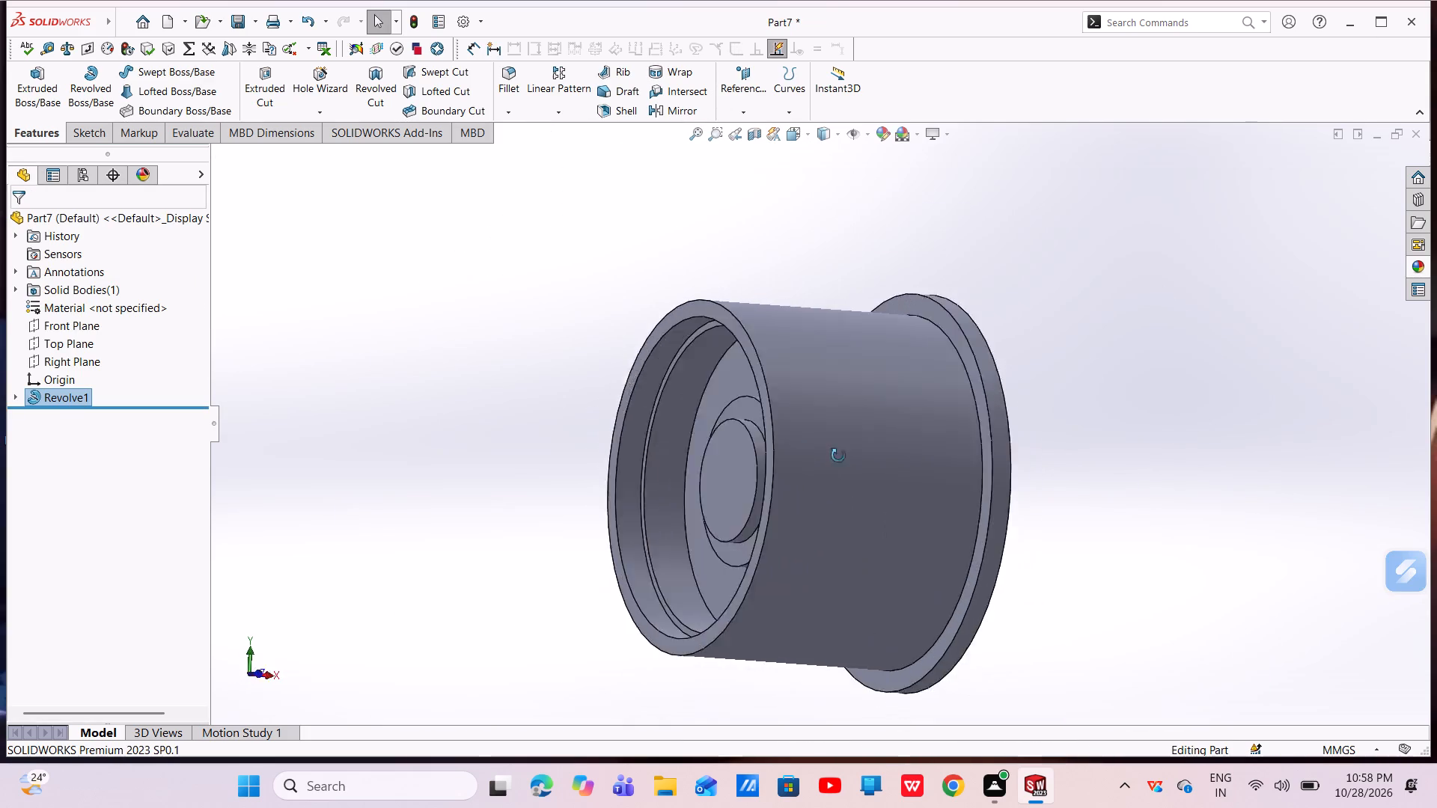
middle_drag(838, 456, 597, 698)
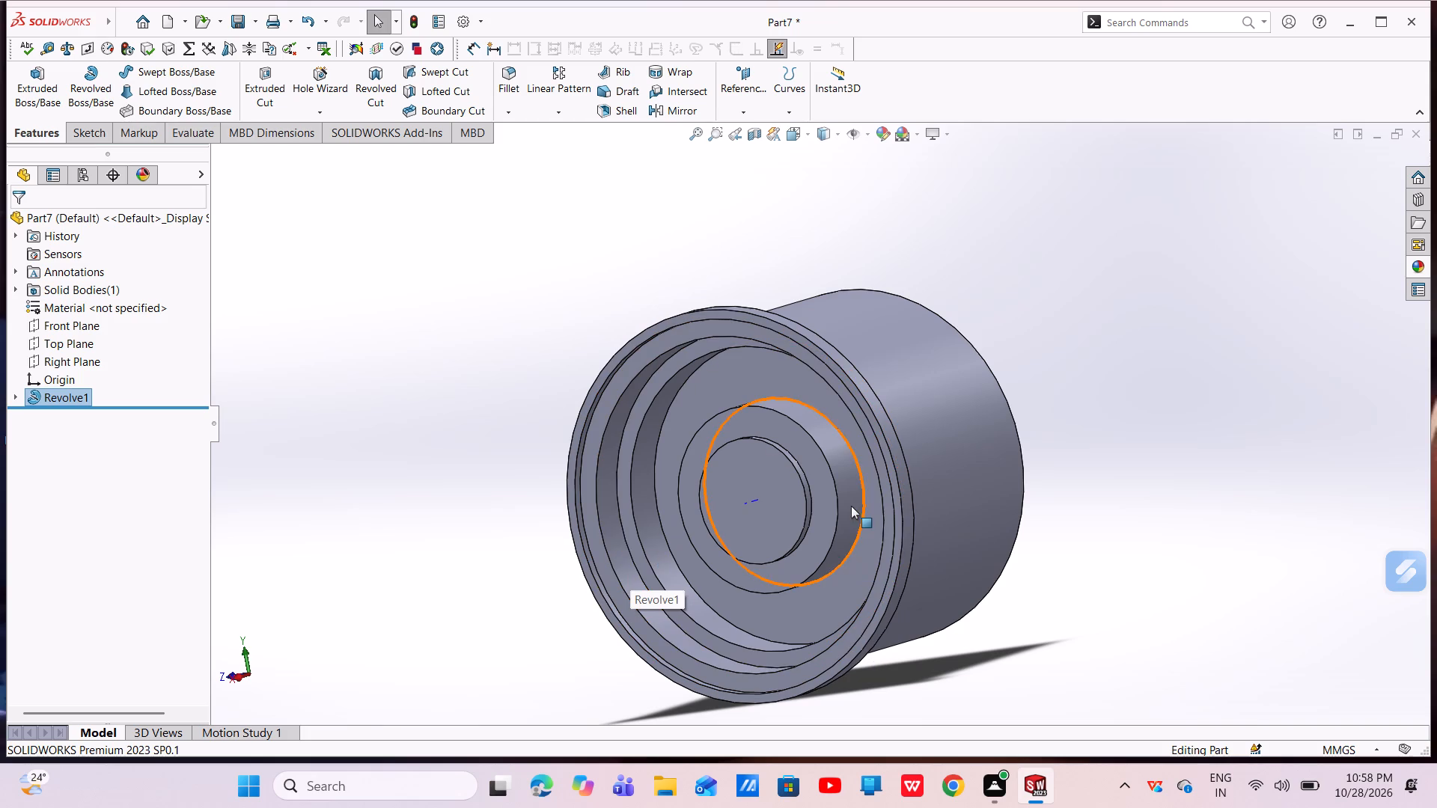
click(866, 479)
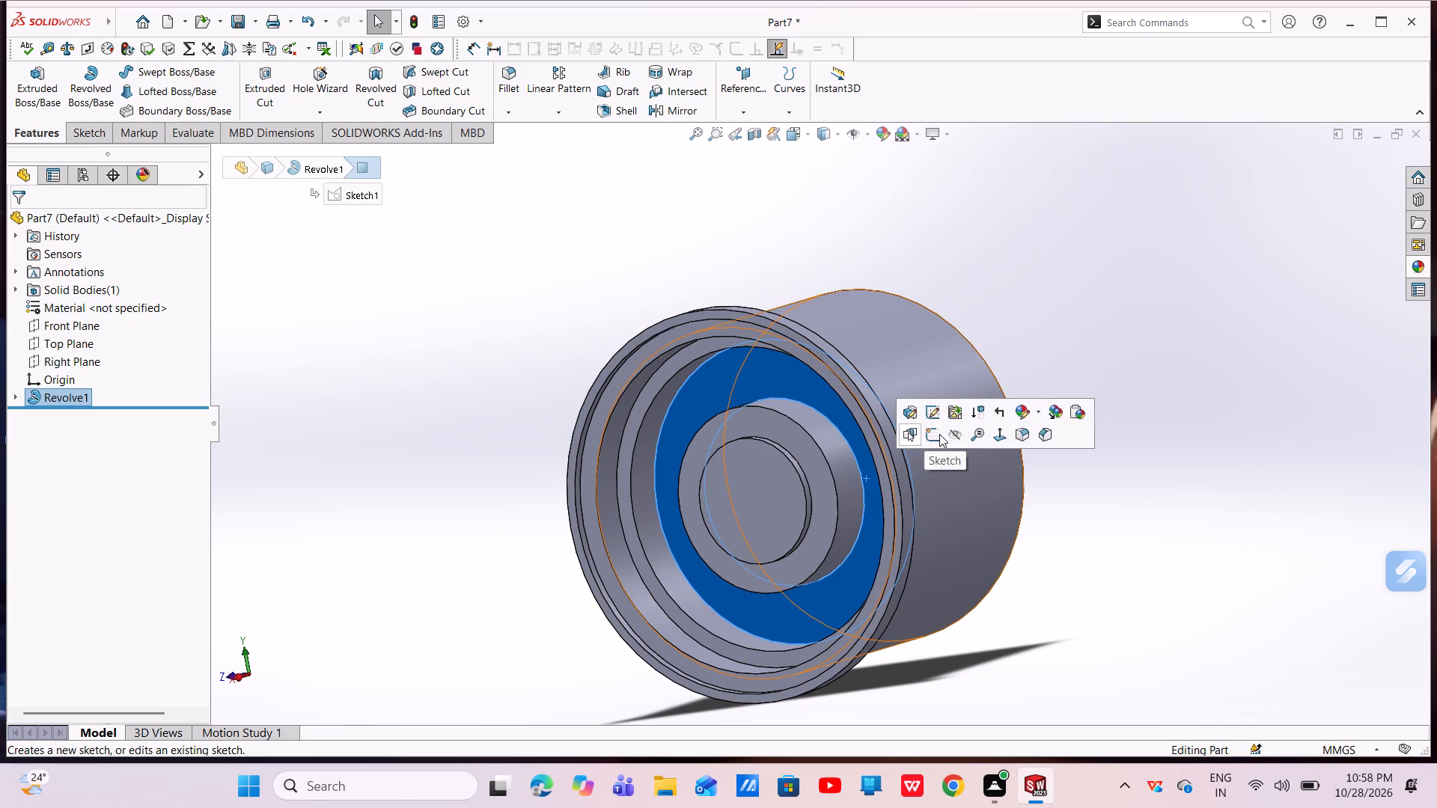
click(938, 435)
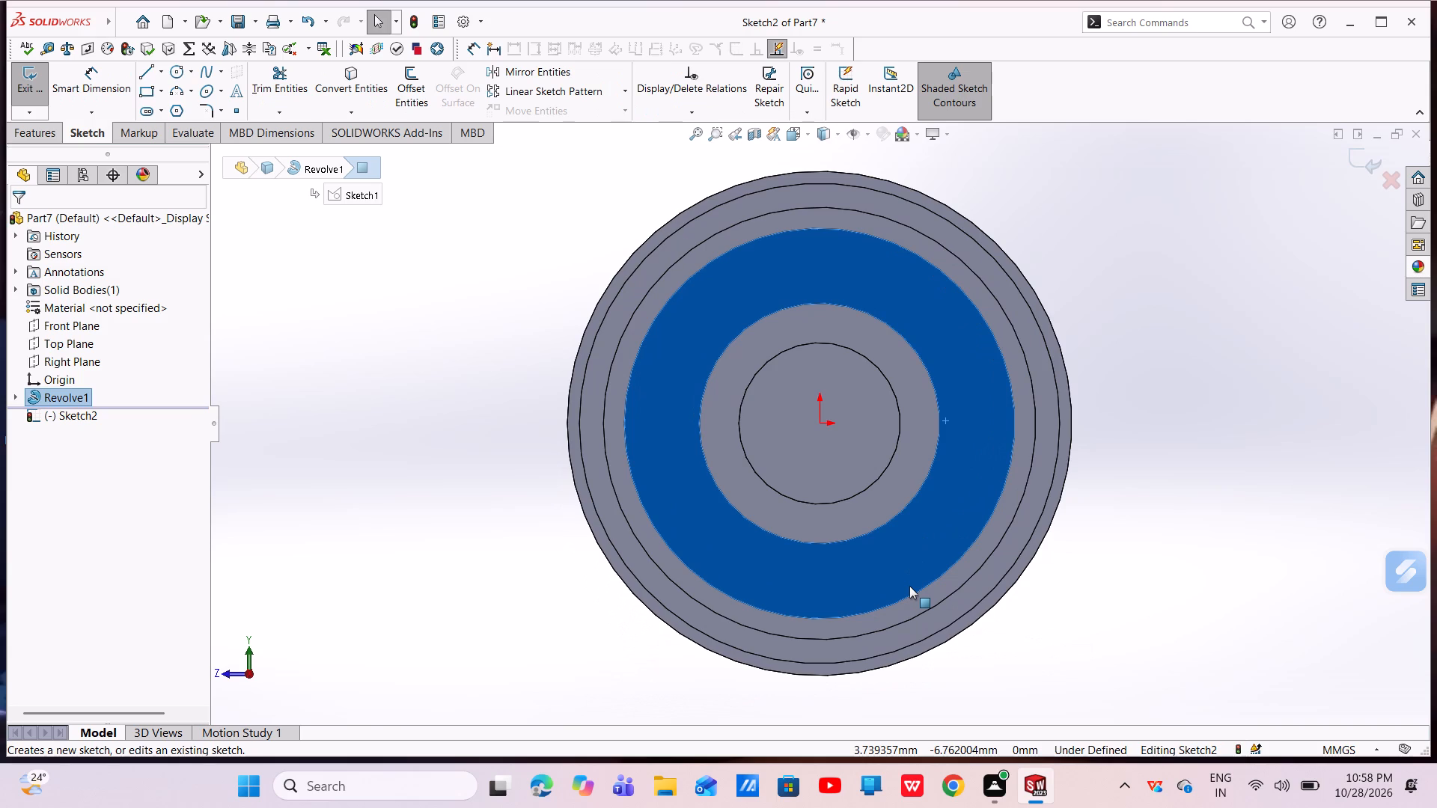
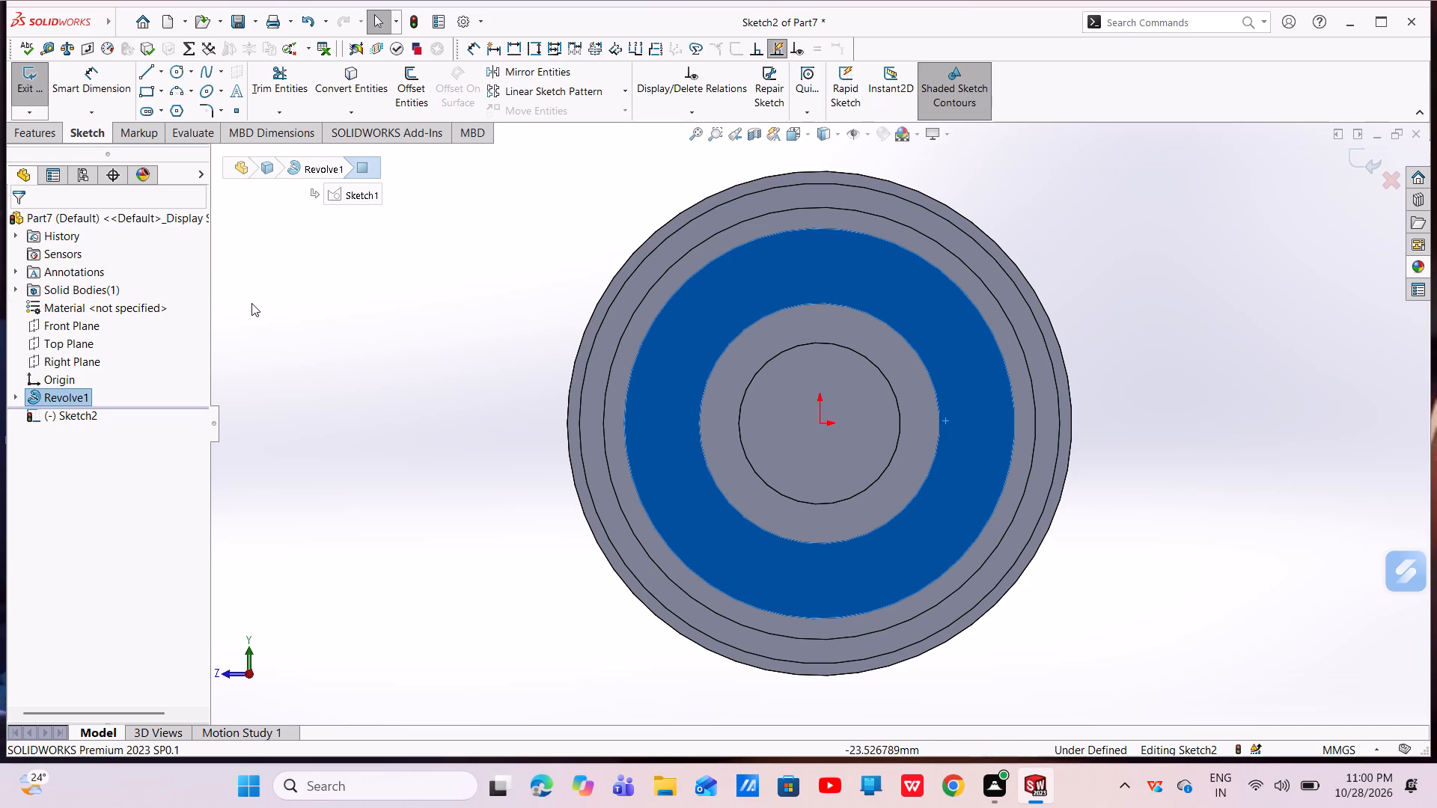
Sketch a circle about 13.35 mm in diameter centred on the origin and convert it to construction geometry.
click(179, 71)
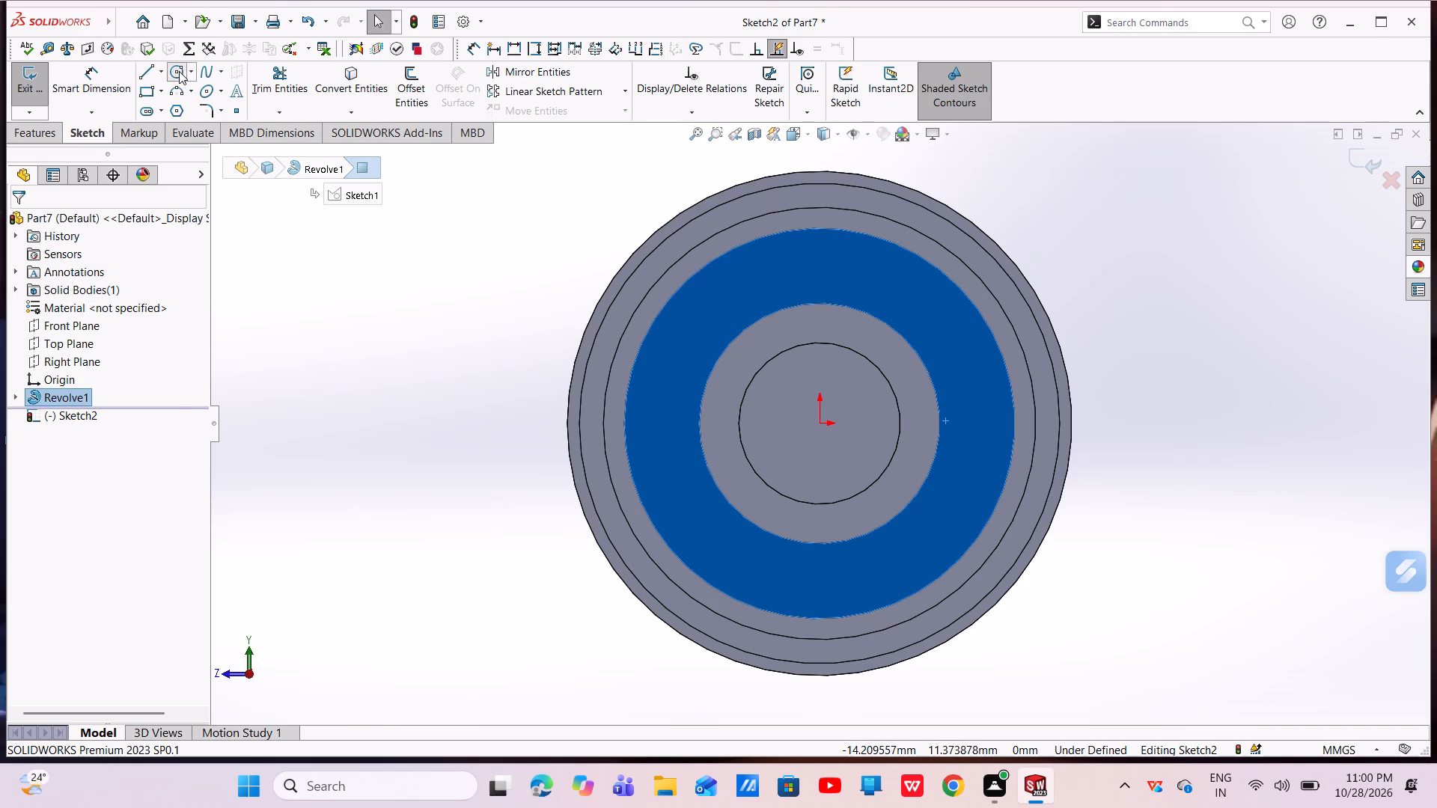
drag(820, 423, 855, 472)
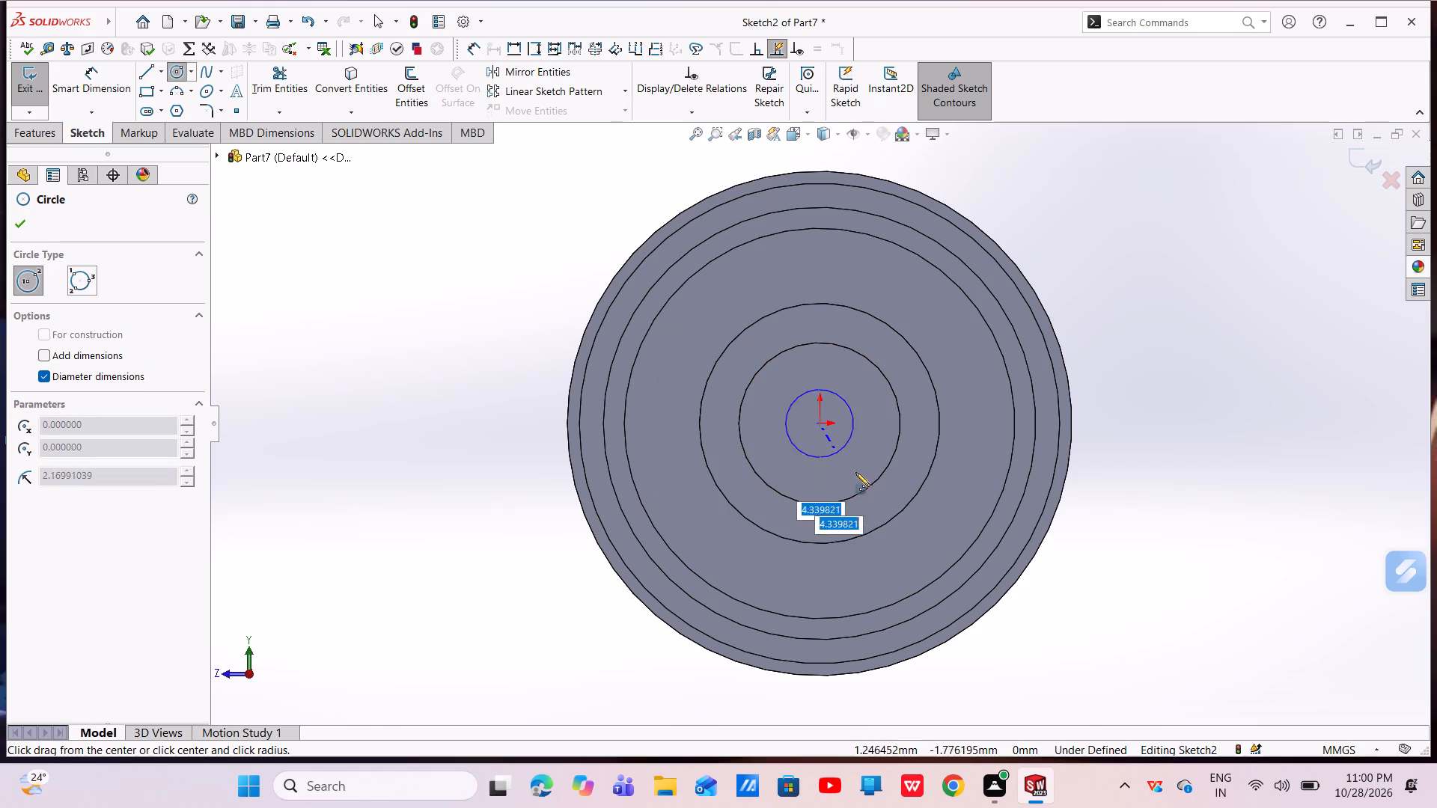
drag(855, 472, 954, 510)
right_click(965, 489)
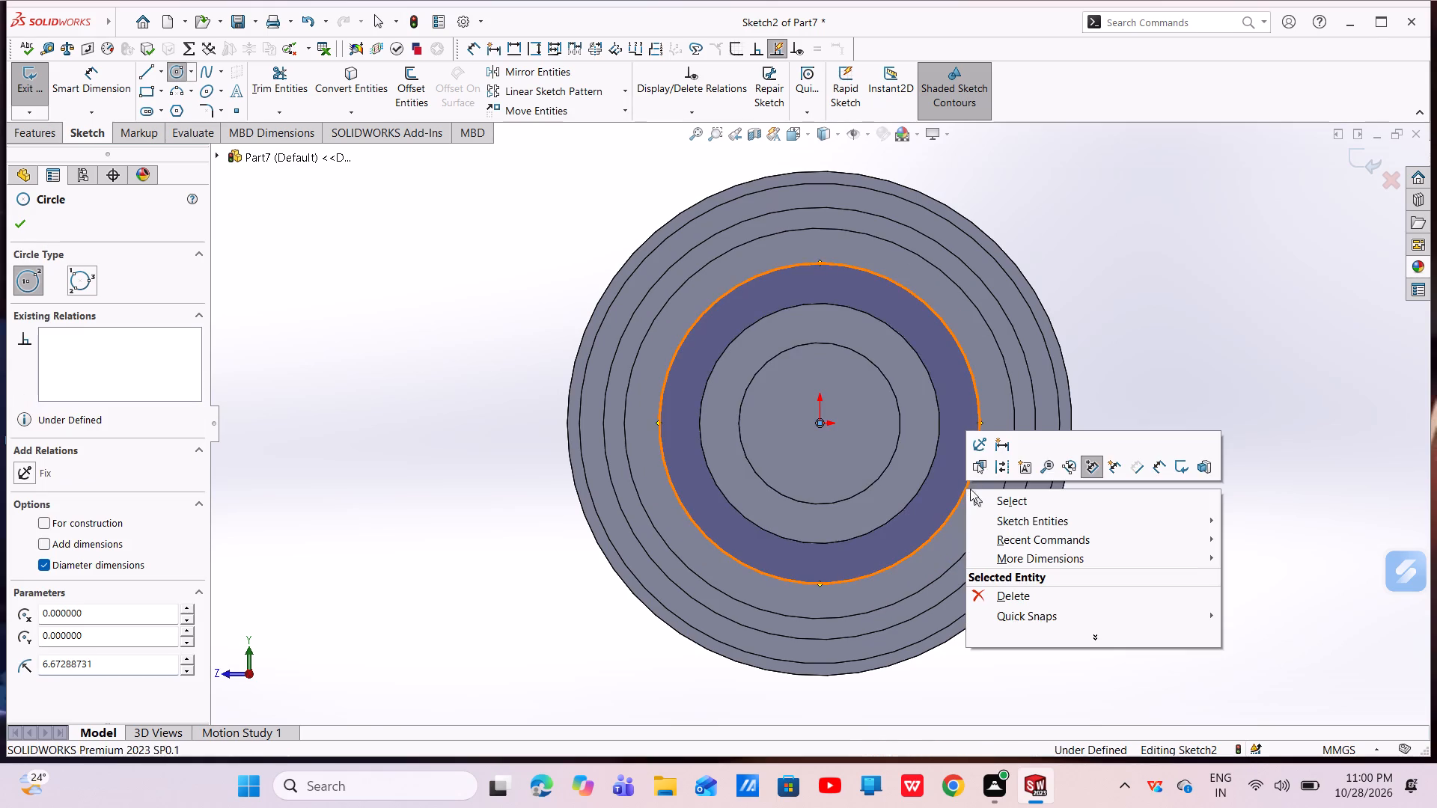
click(980, 498)
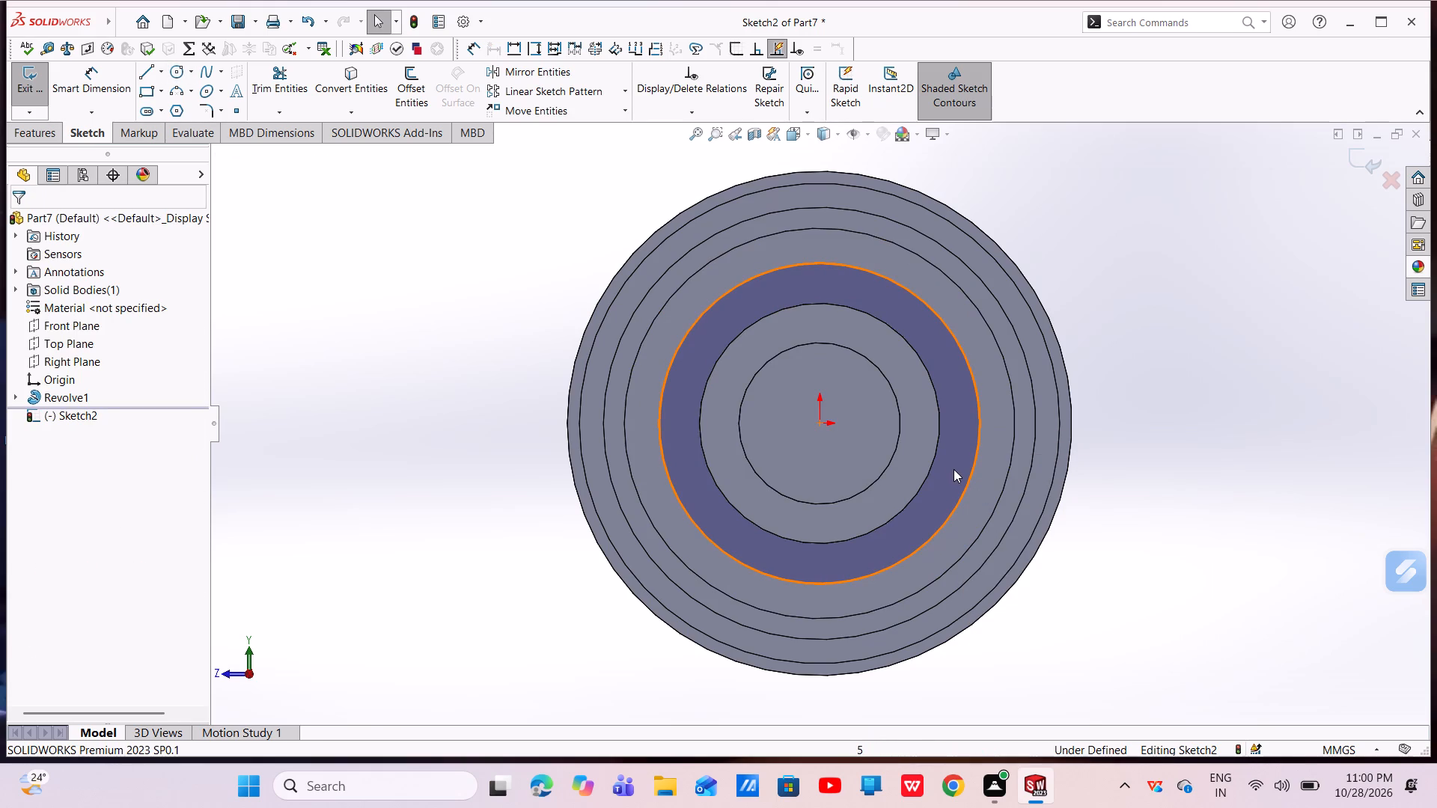
key(Escape)
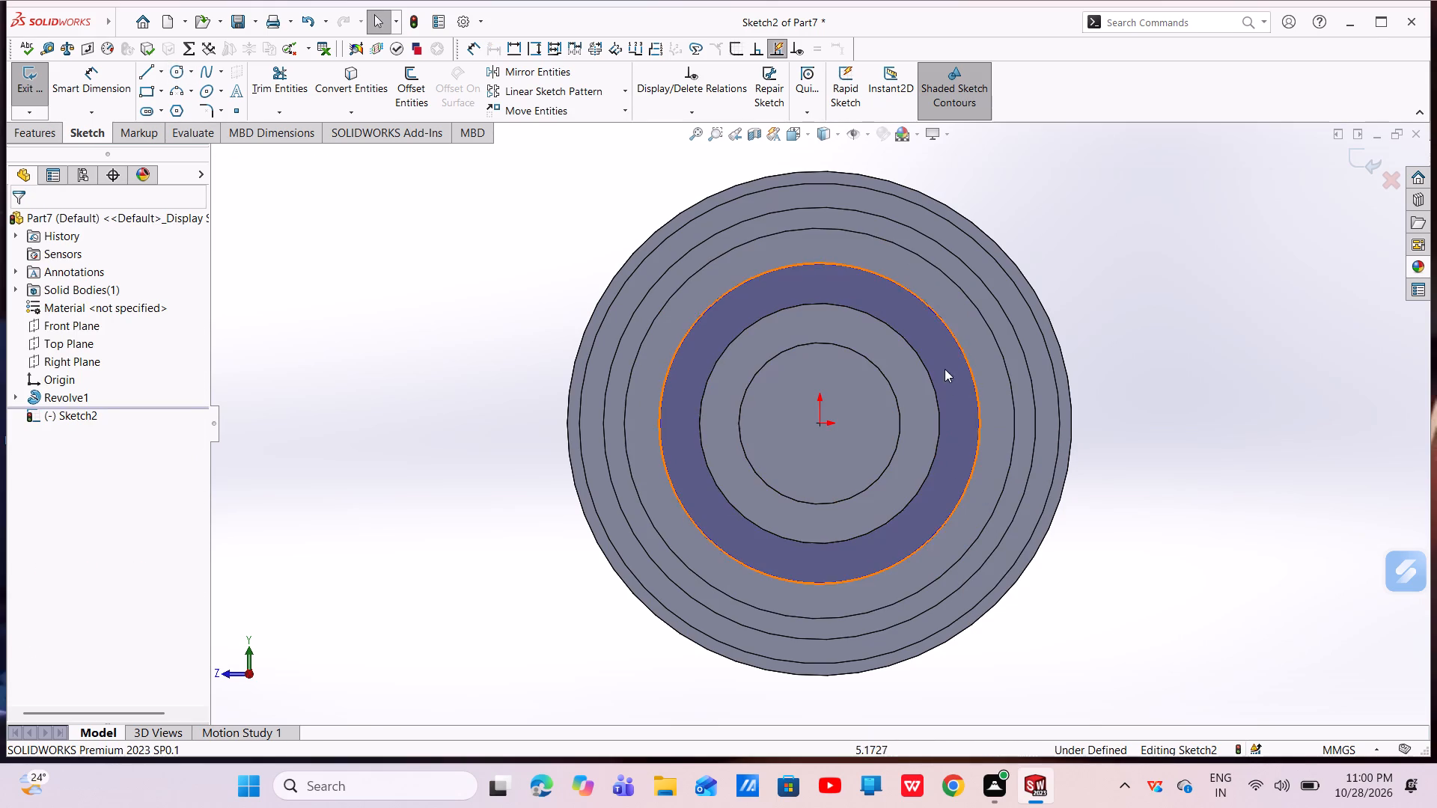
click(950, 331)
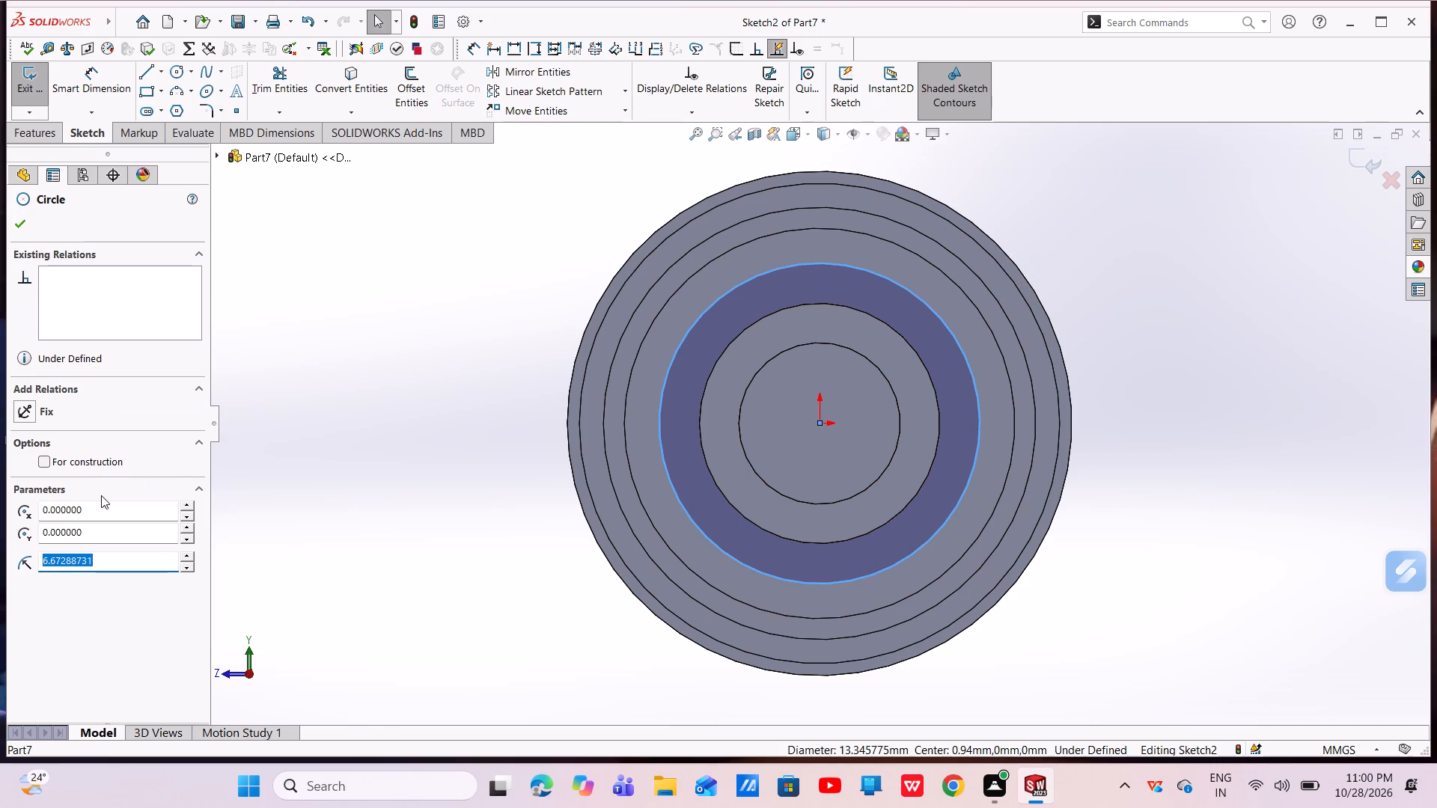
click(40, 458)
key(Escape)
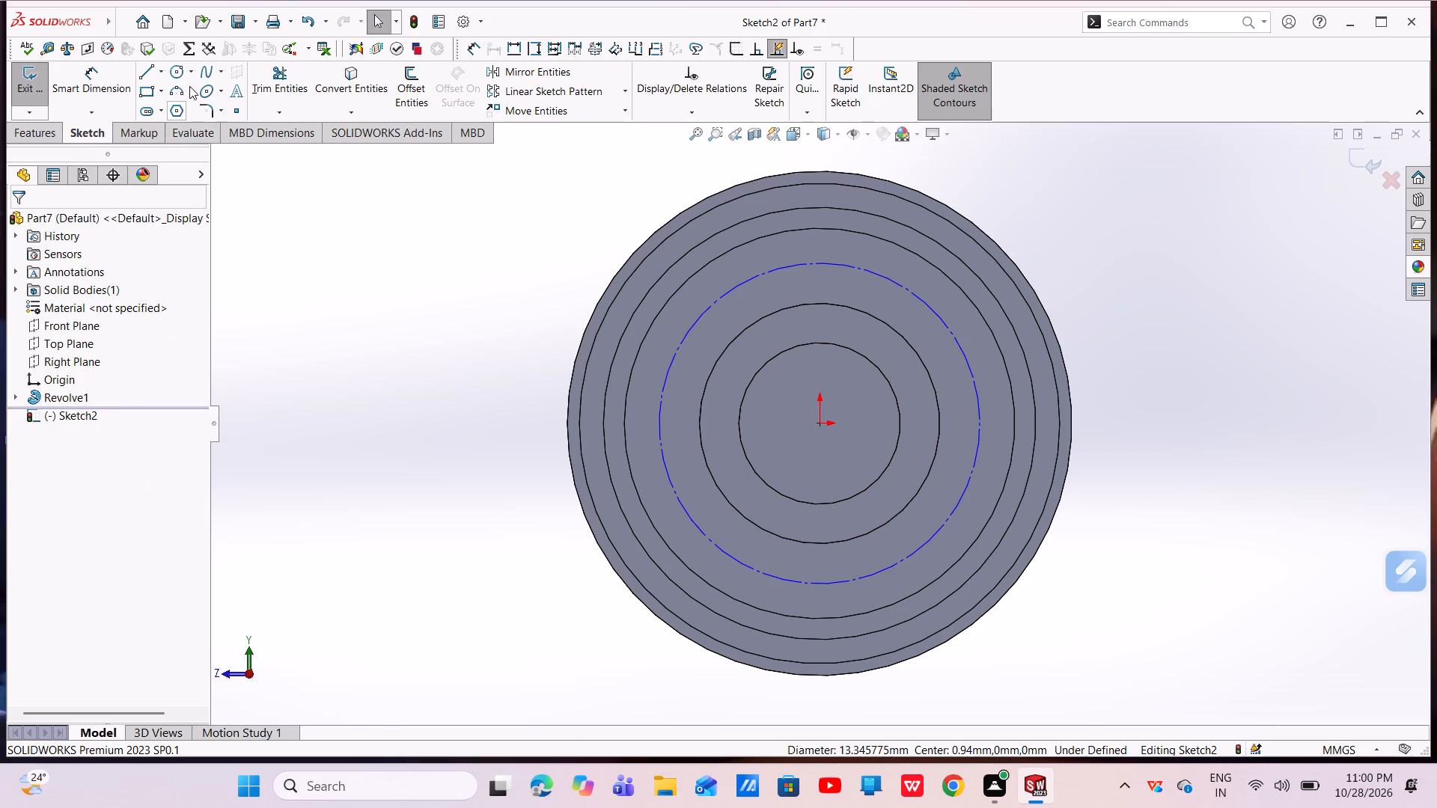
Sketch a small circle about 2.12 mm in diameter centred on the construction circle, near its topmost point.
click(175, 70)
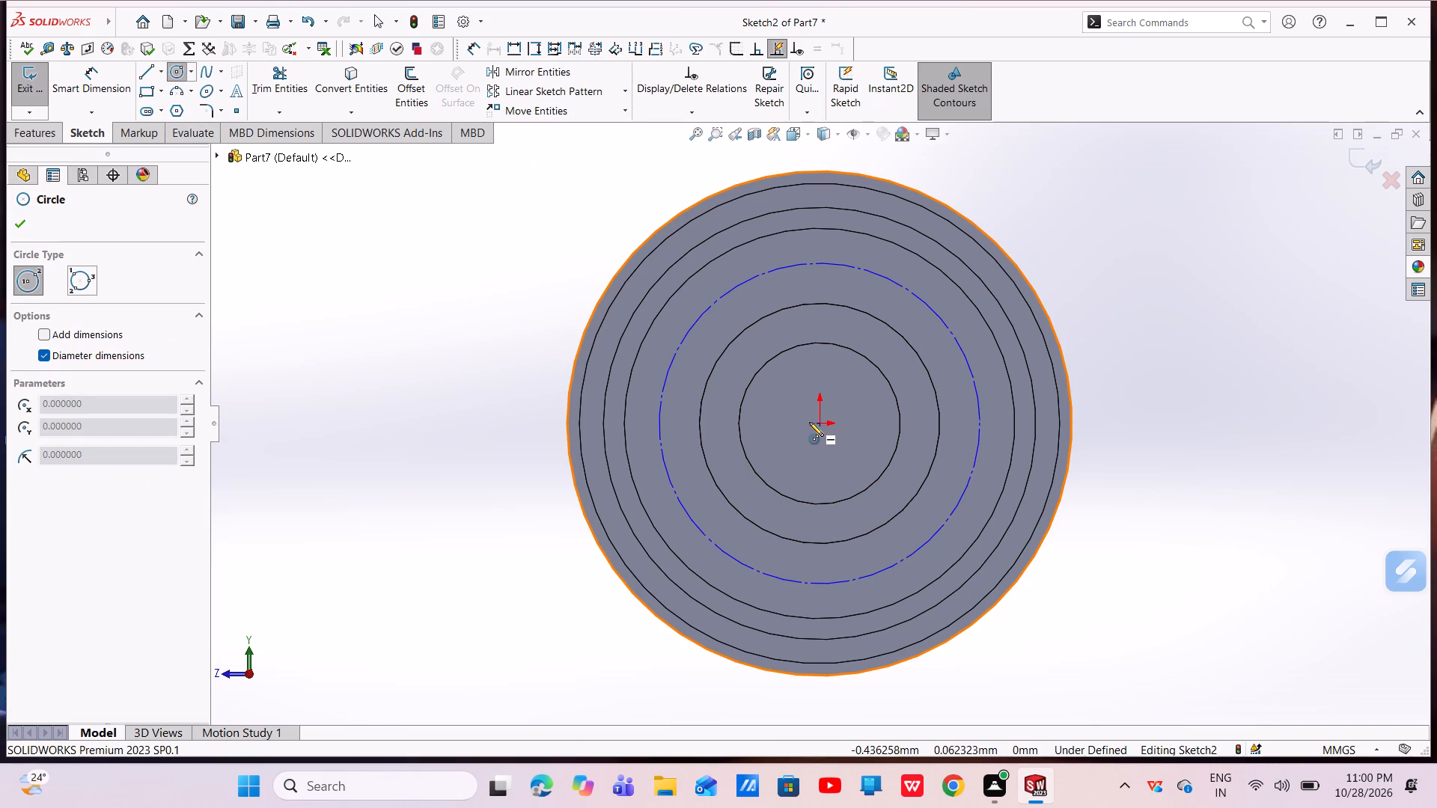
click(824, 263)
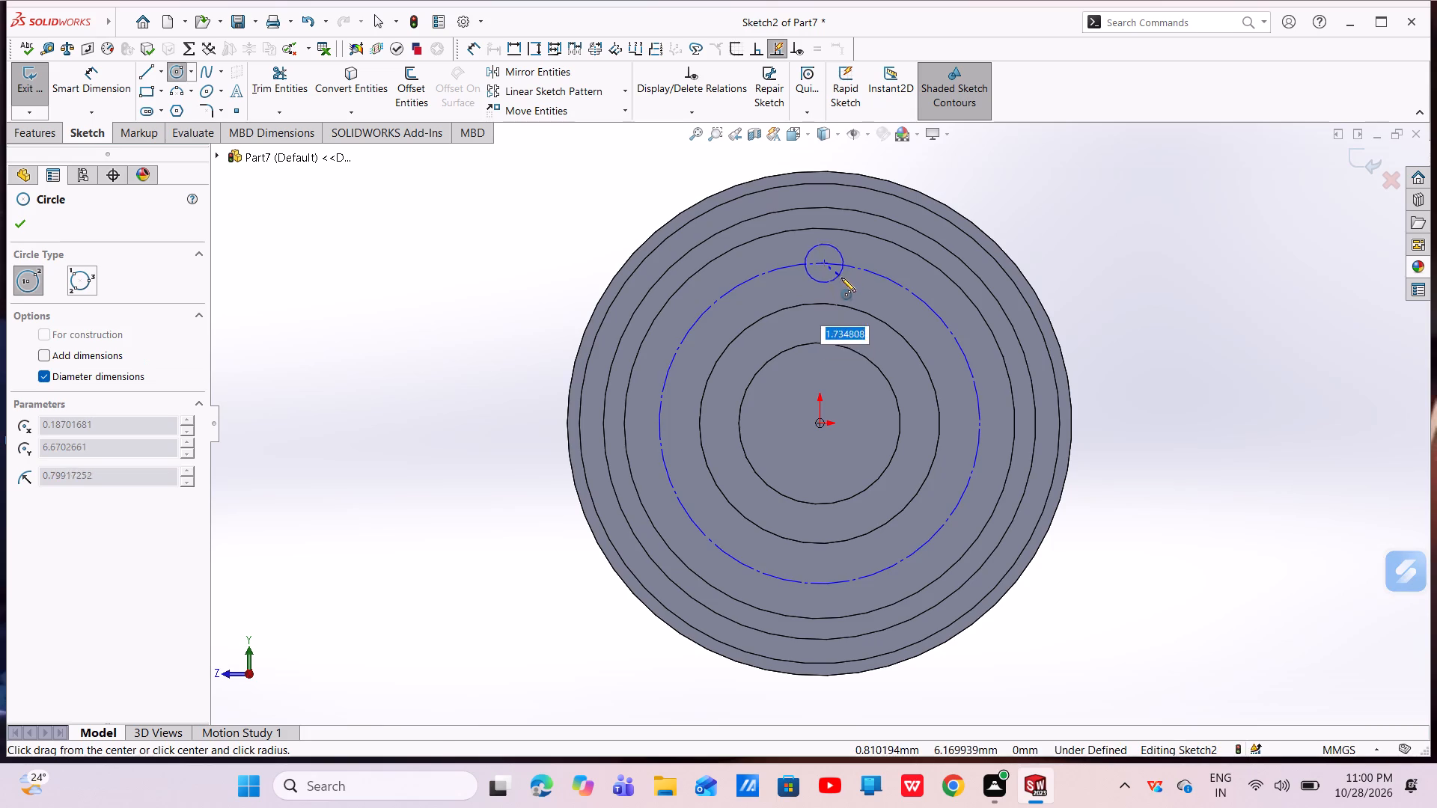
click(843, 280)
right_click(843, 280)
click(869, 287)
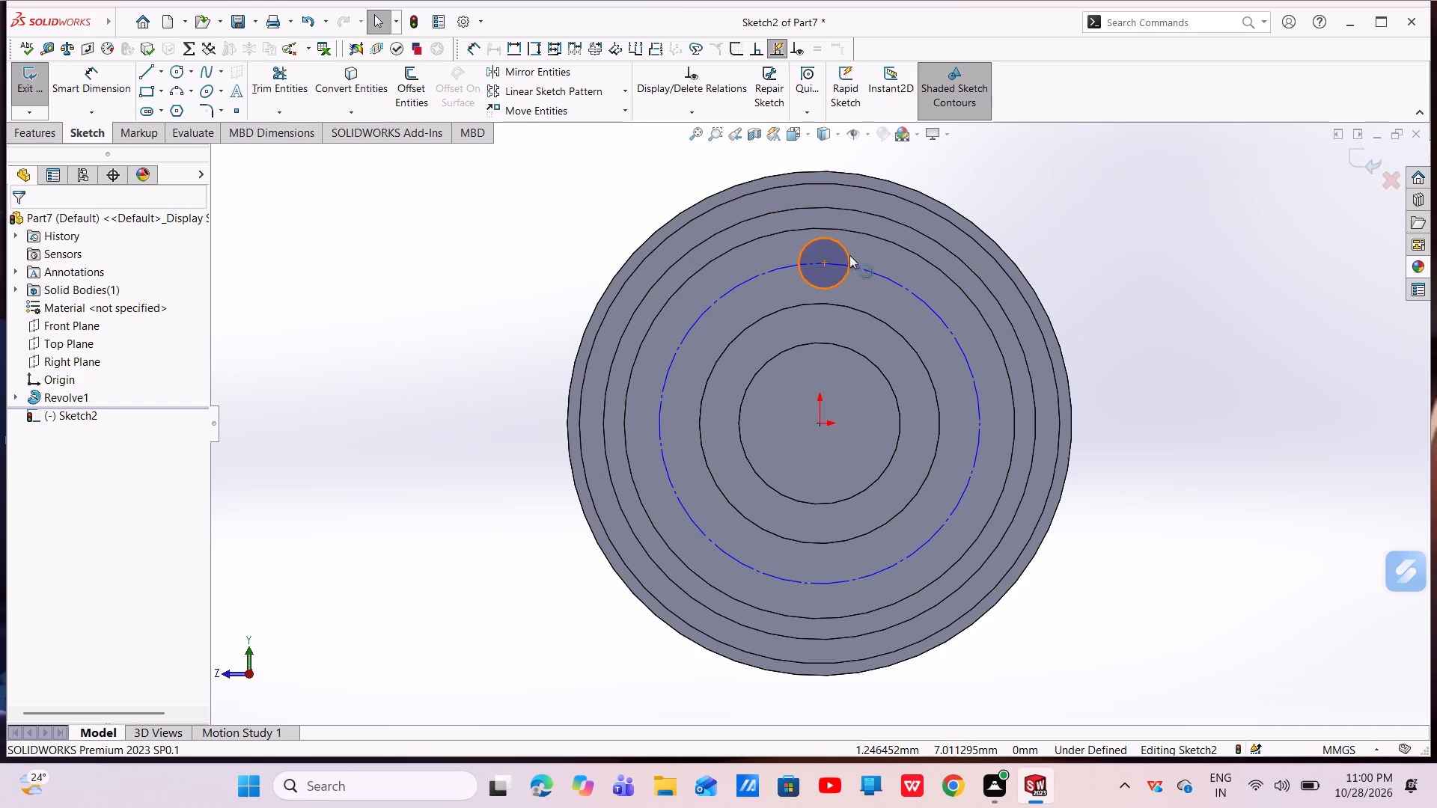
key(Escape)
Dimension the construction circle's diameter as 12.5 mm.
click(101, 82)
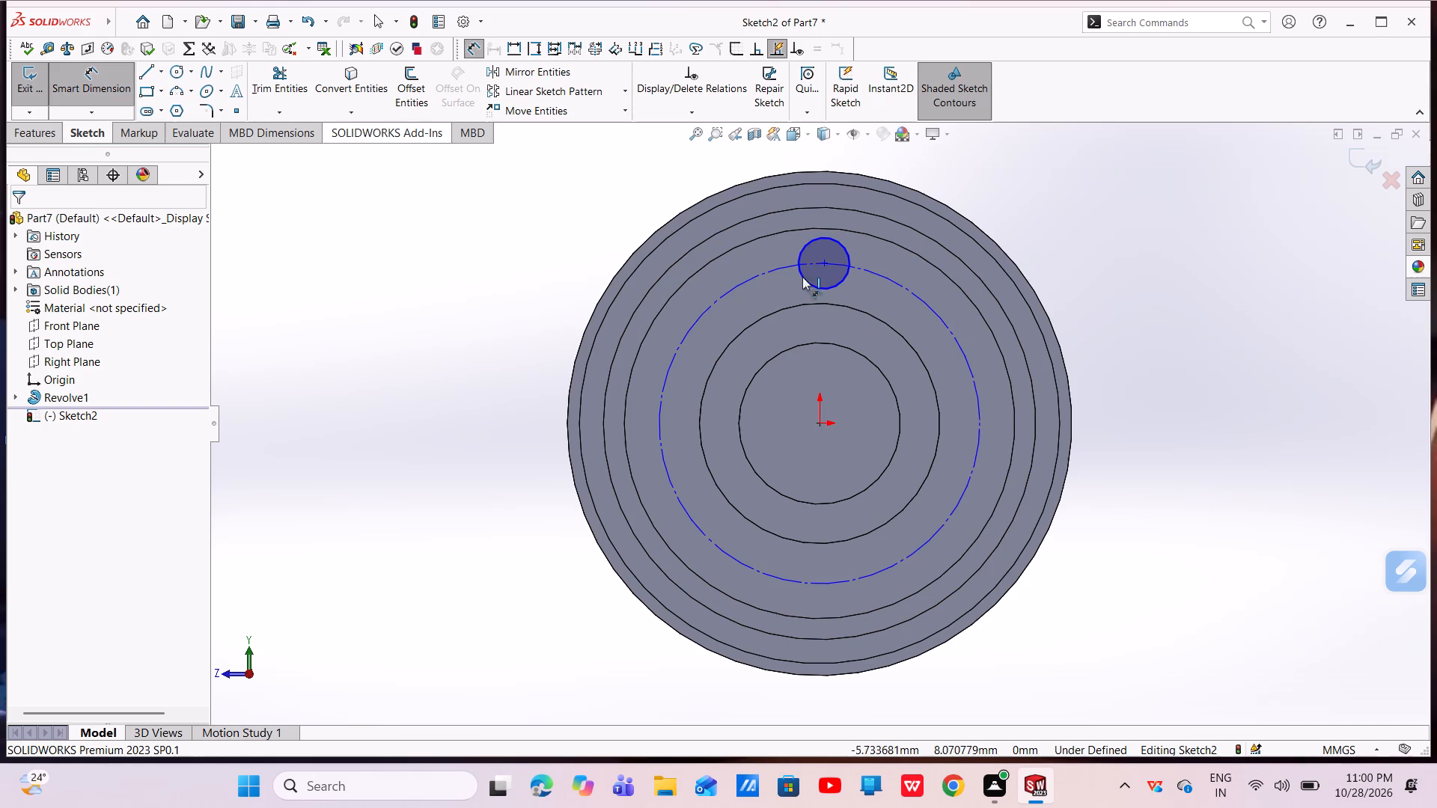
click(970, 368)
click(1137, 366)
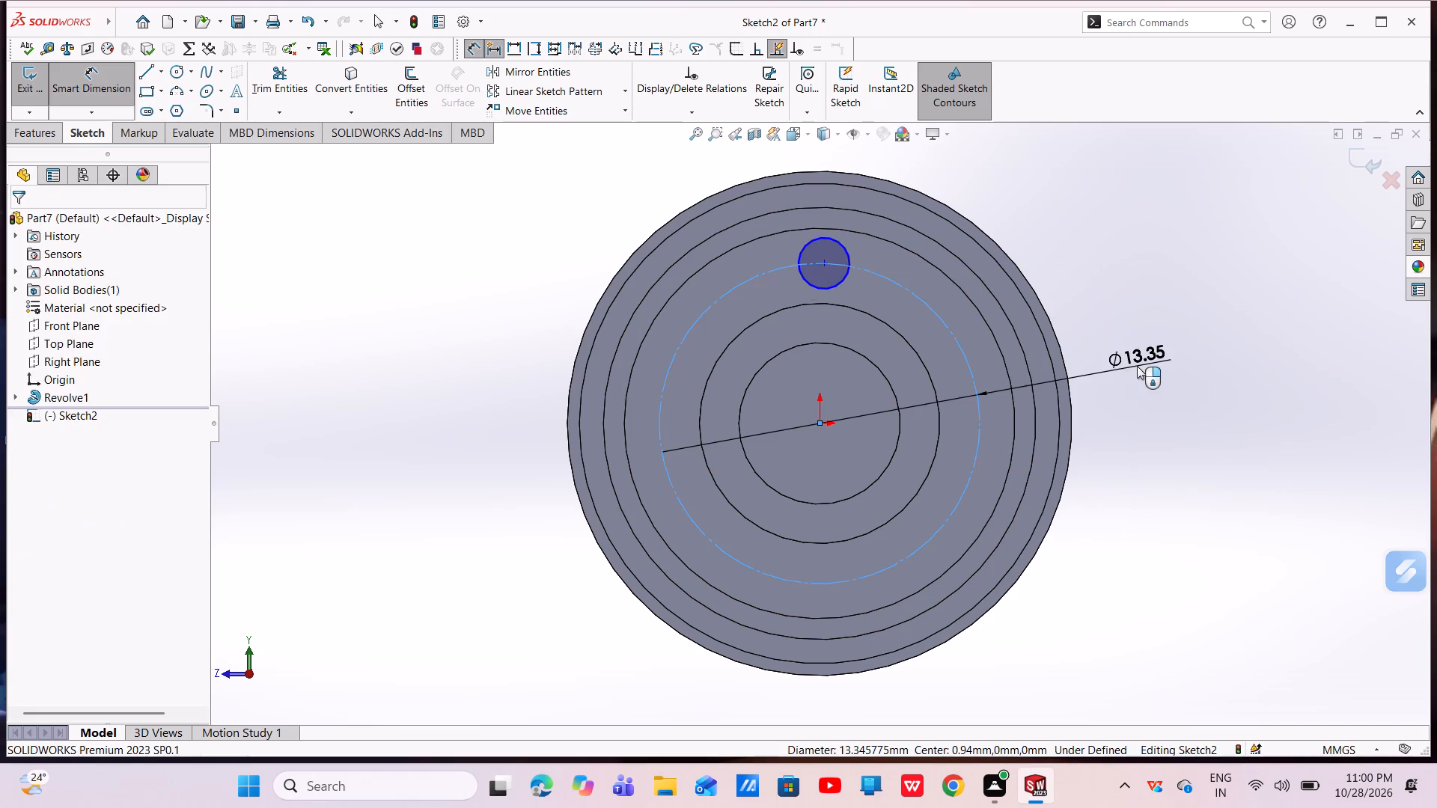
key(BackSpace)
text(12)
text(.5)
key(Return)
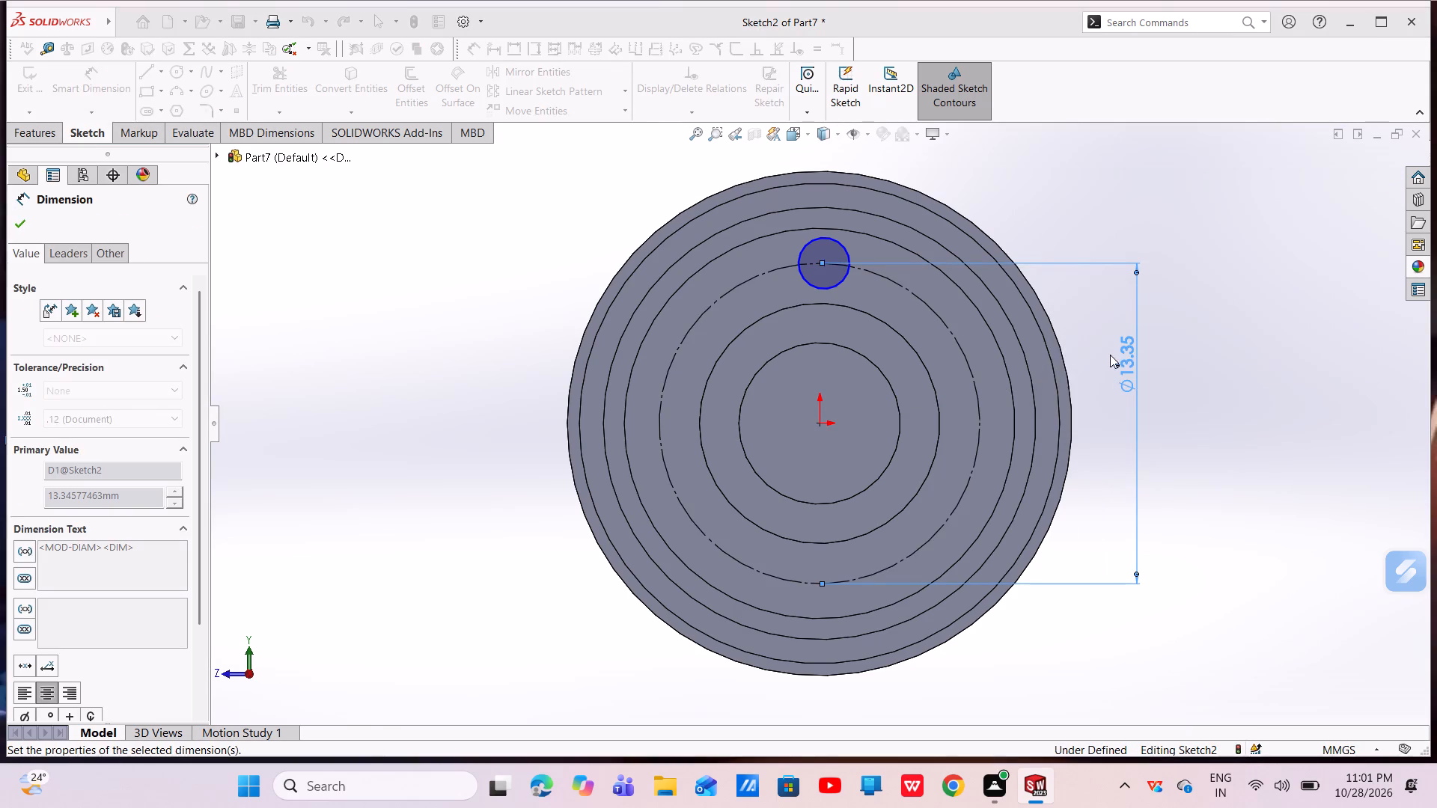
key(Escape)
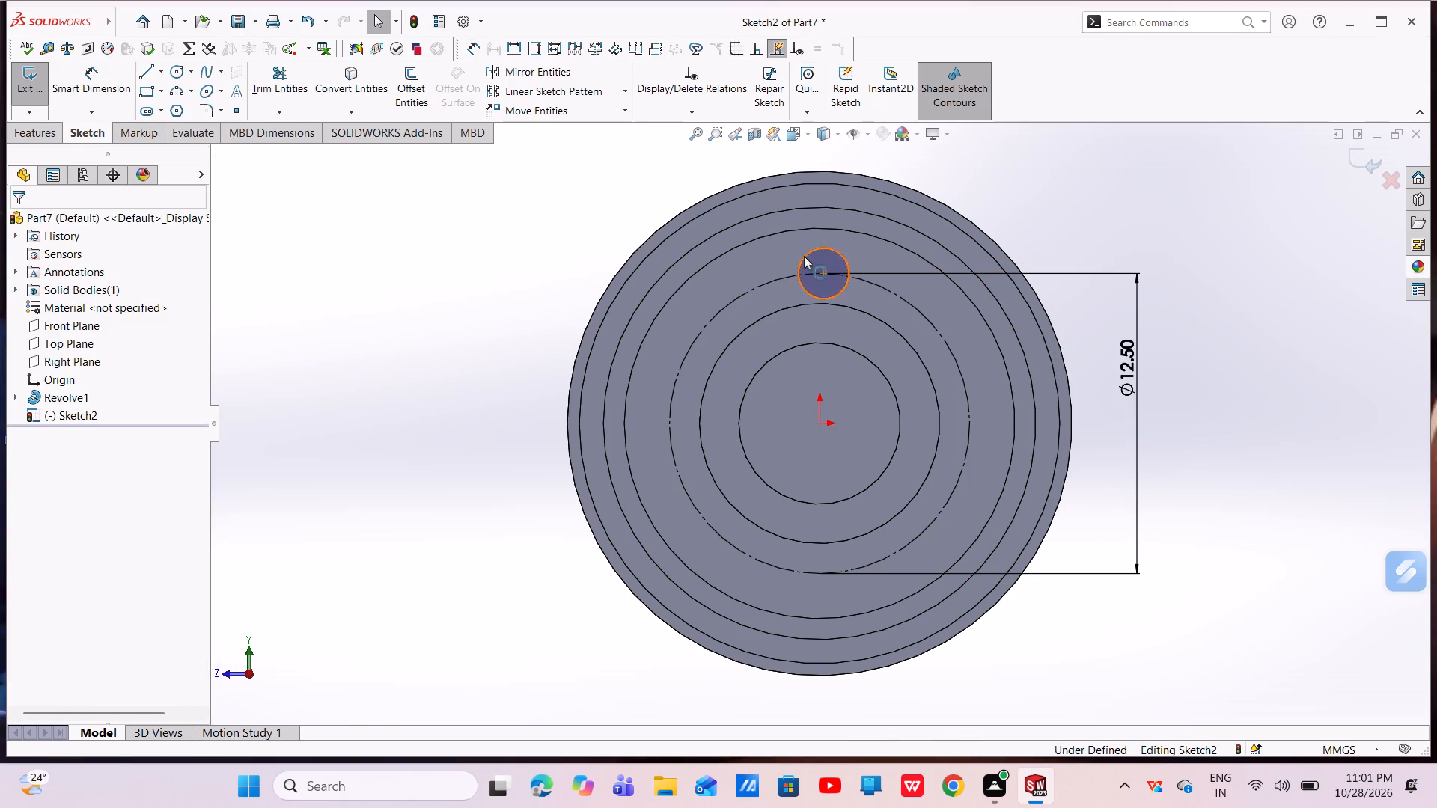
Dimension the small circle's diameter as 1.5 mm.
click(806, 260)
key(Escape)
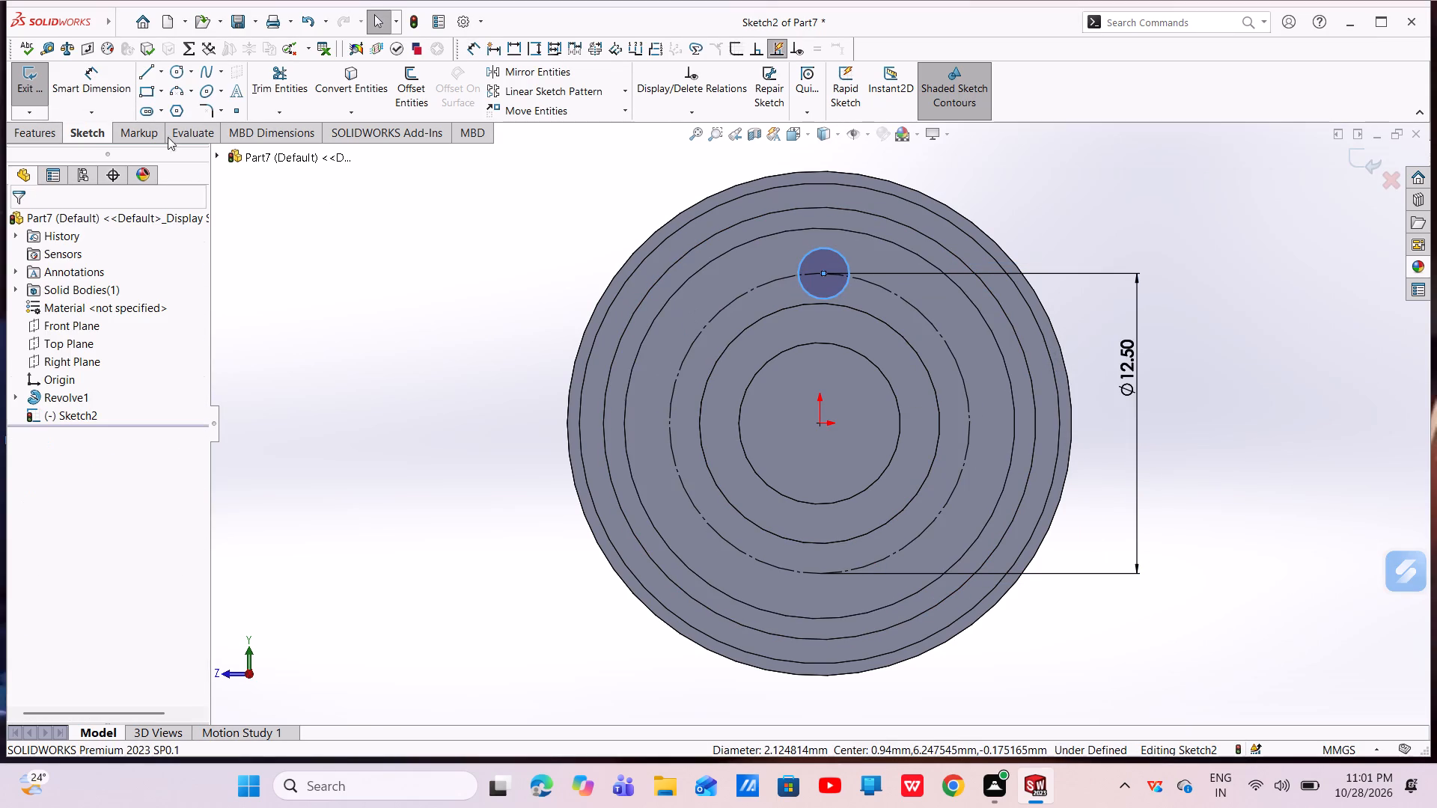
key(Escape)
click(90, 67)
click(805, 260)
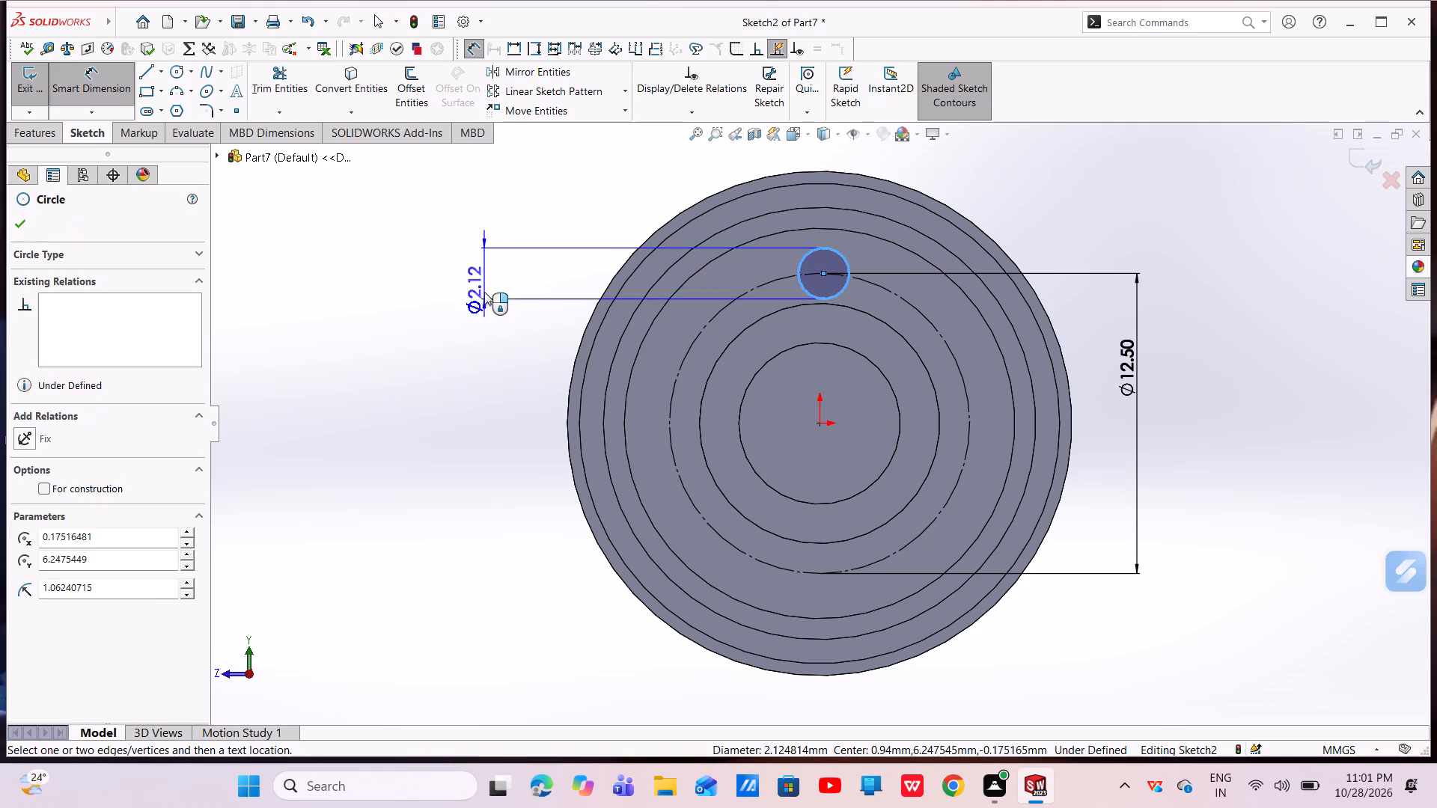
click(470, 294)
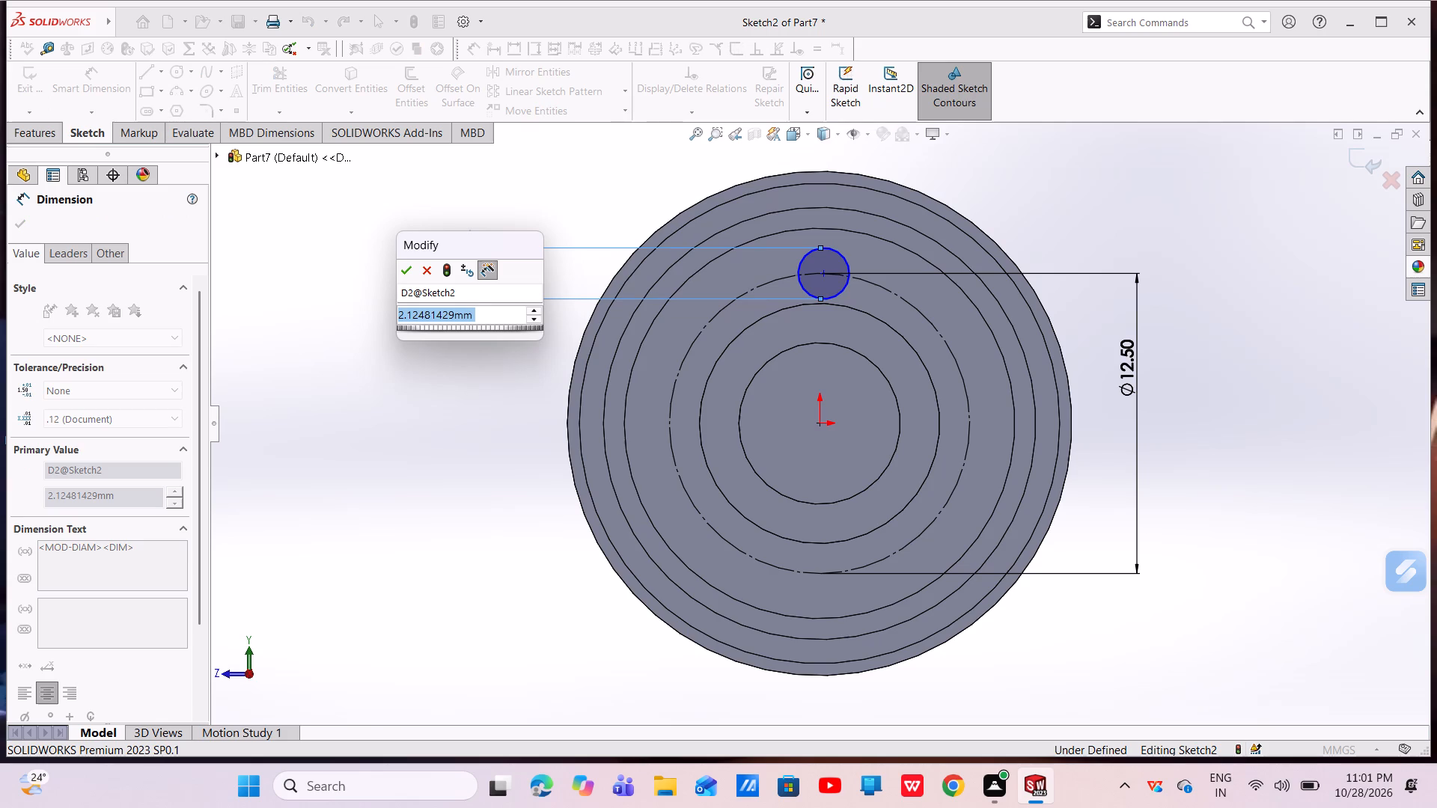
key(BackSpace)
text(1.5)
key(Return)
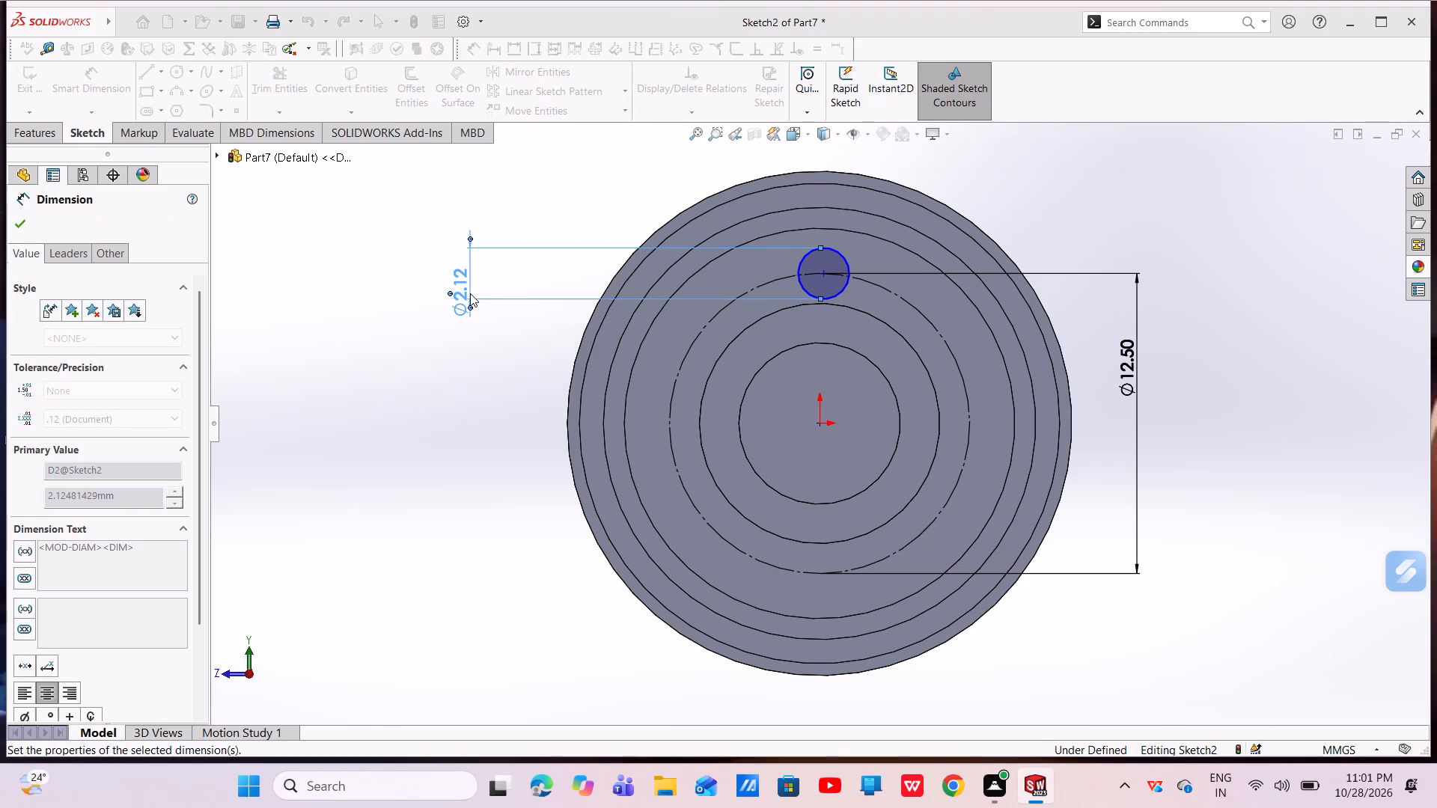
key(Escape)
key(Escape)
key(Escape)
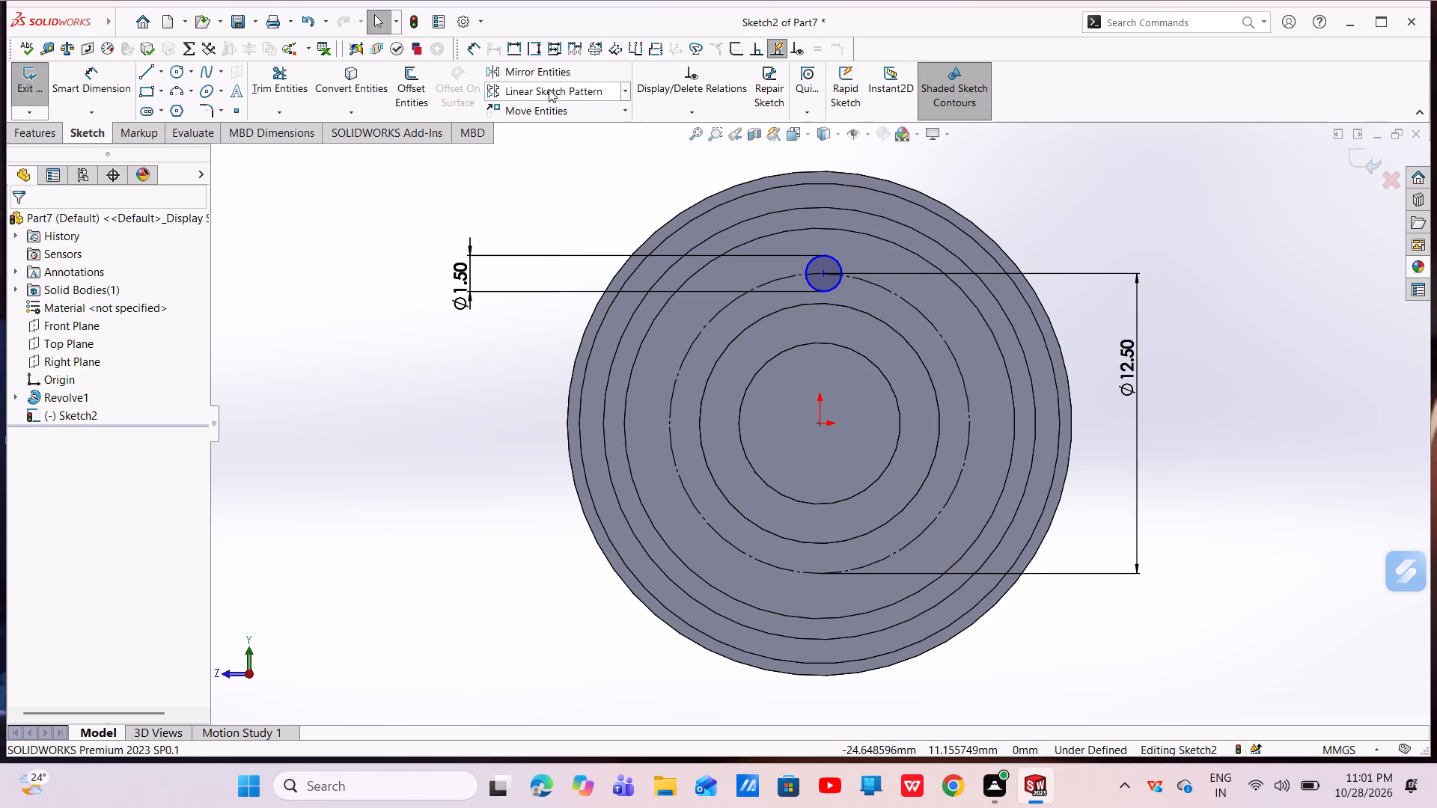
Set up a circular sketch pattern of the 1.5 mm circle, replacing the wrongly picked pattern centre with the origin.
click(621, 94)
click(591, 126)
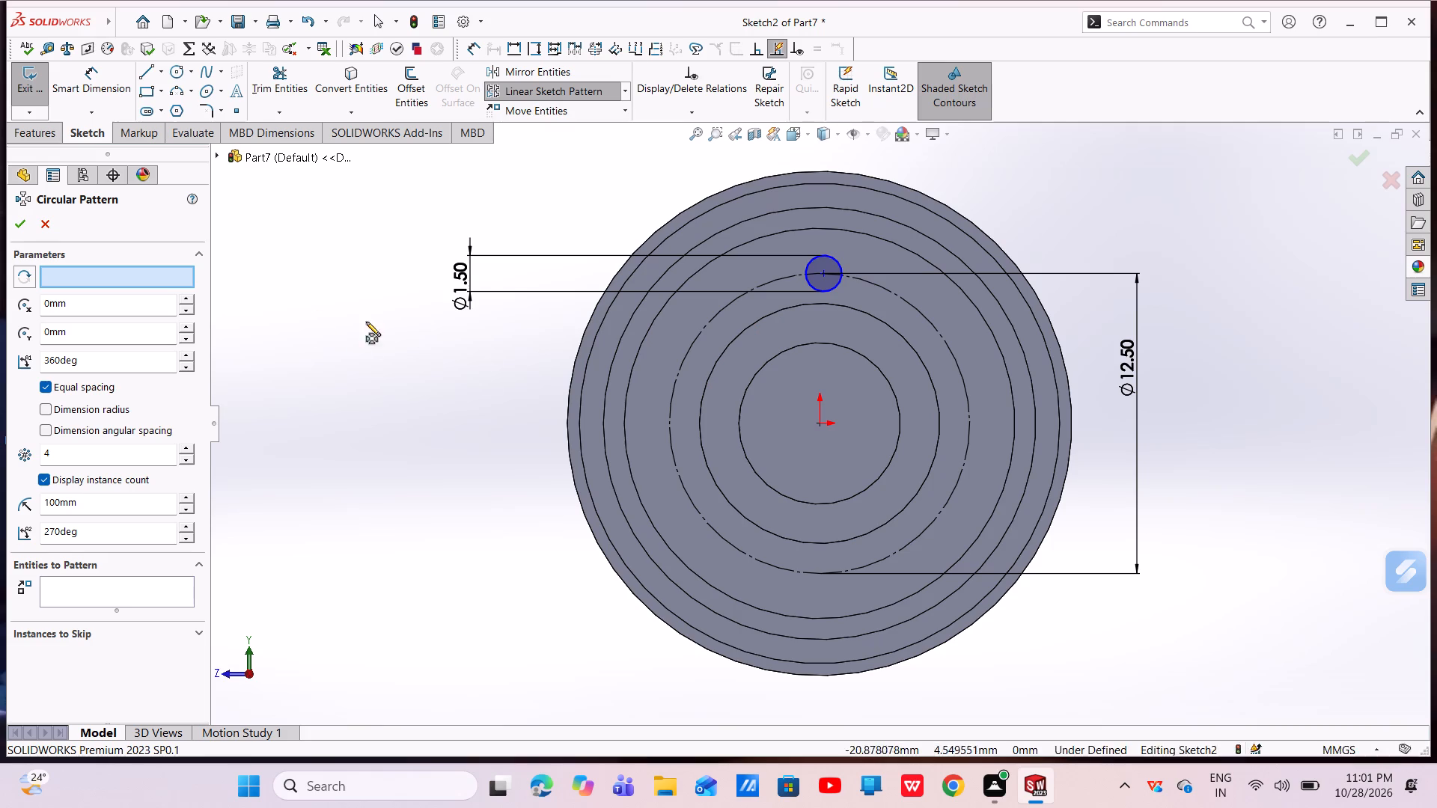
click(817, 425)
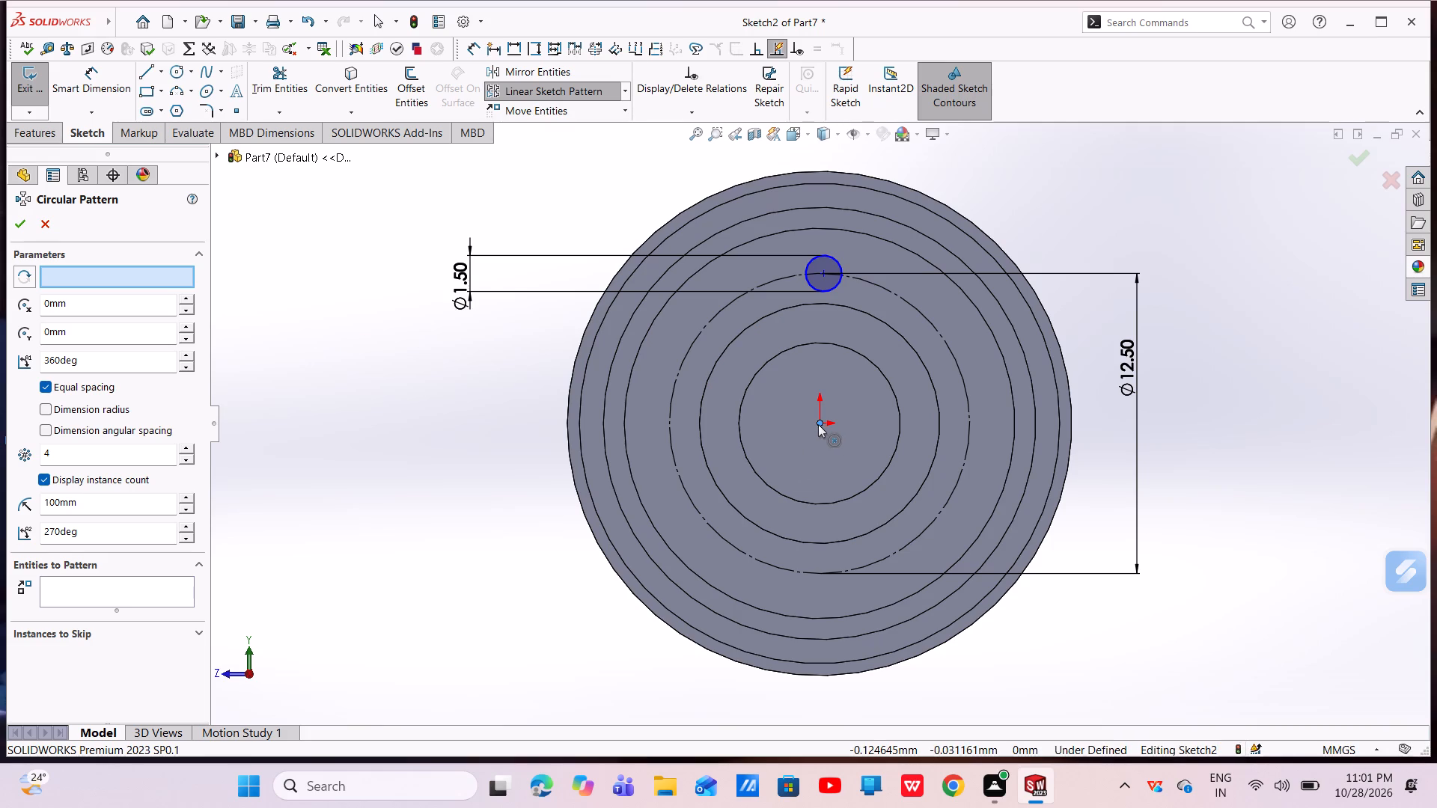
click(888, 382)
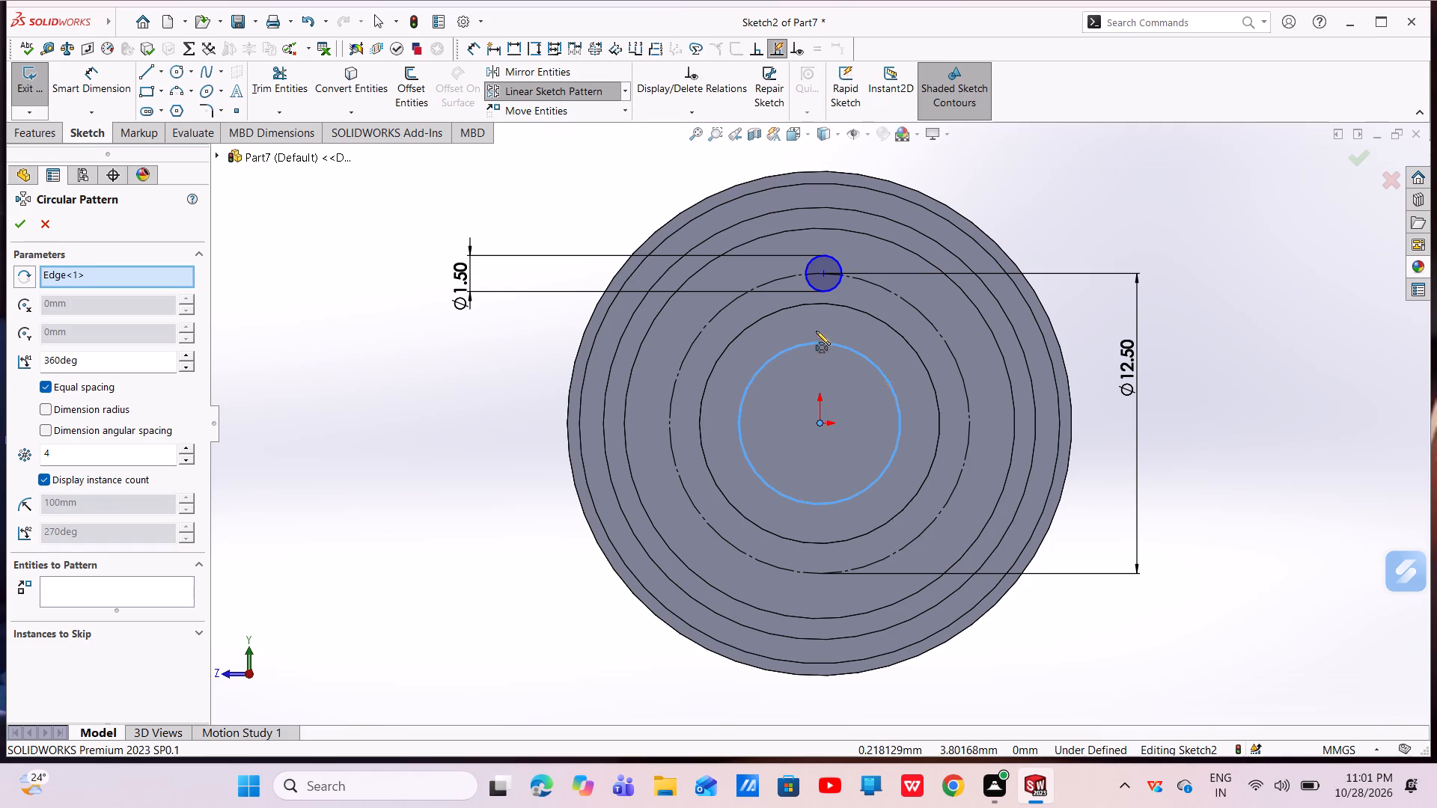
click(112, 590)
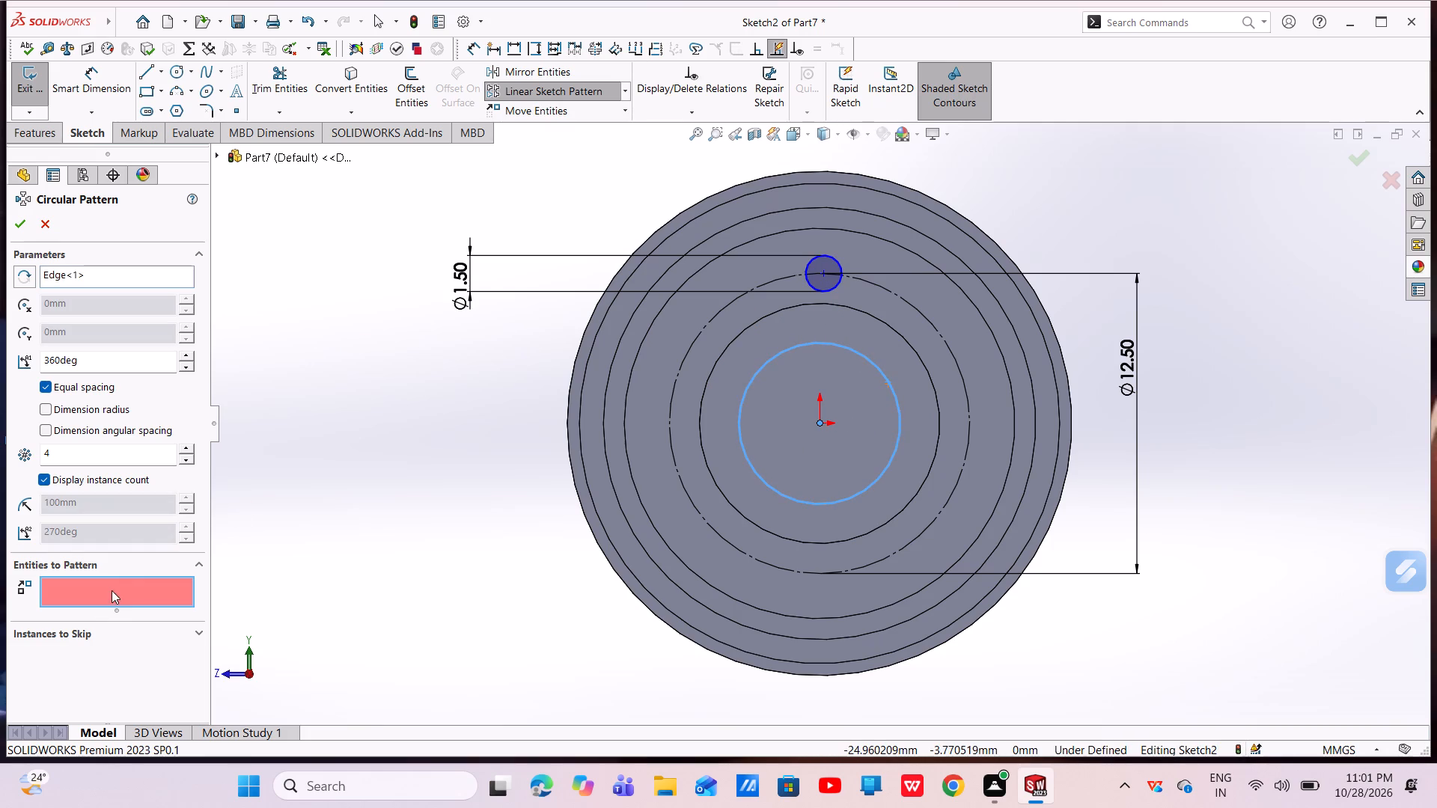
click(840, 277)
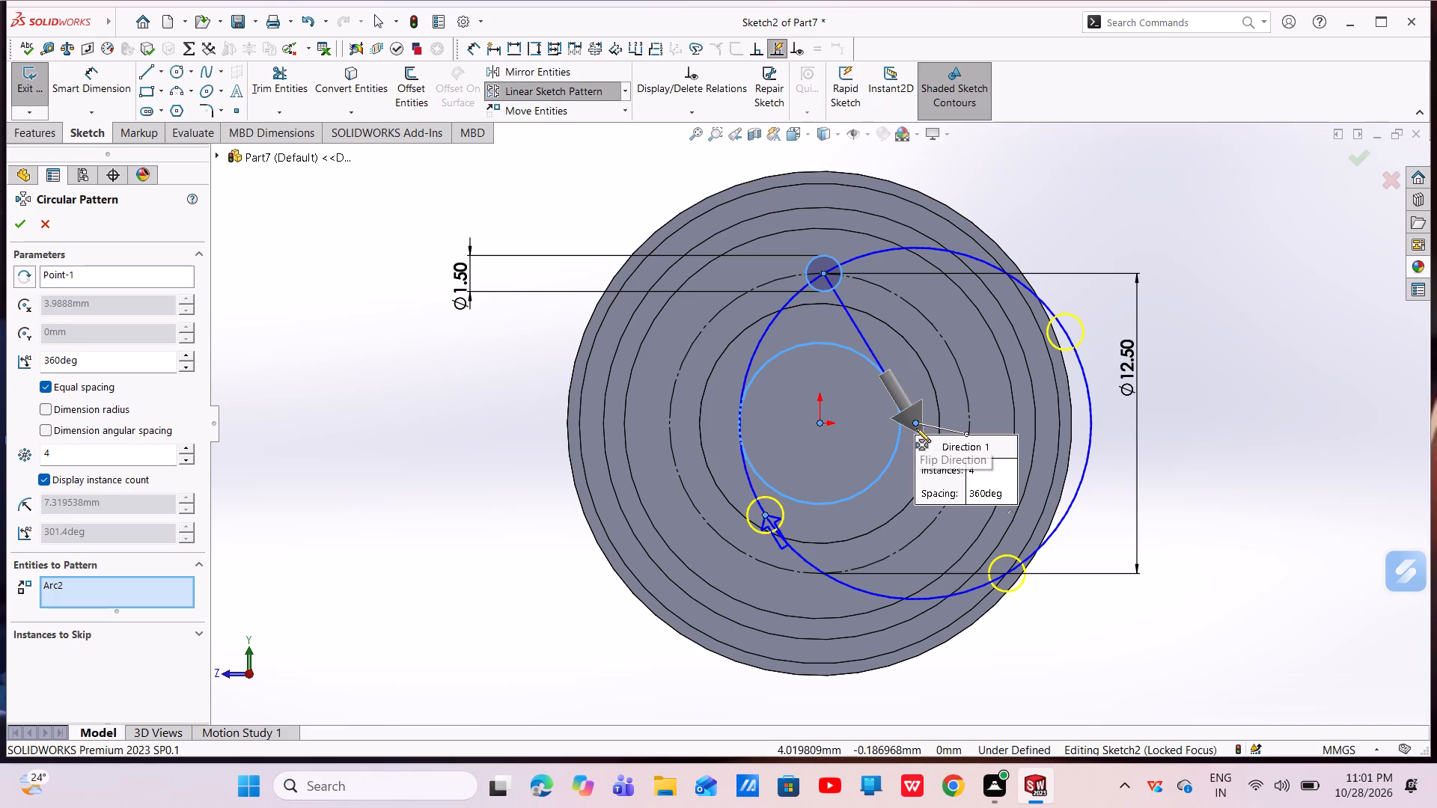
click(146, 281)
right_click(146, 281)
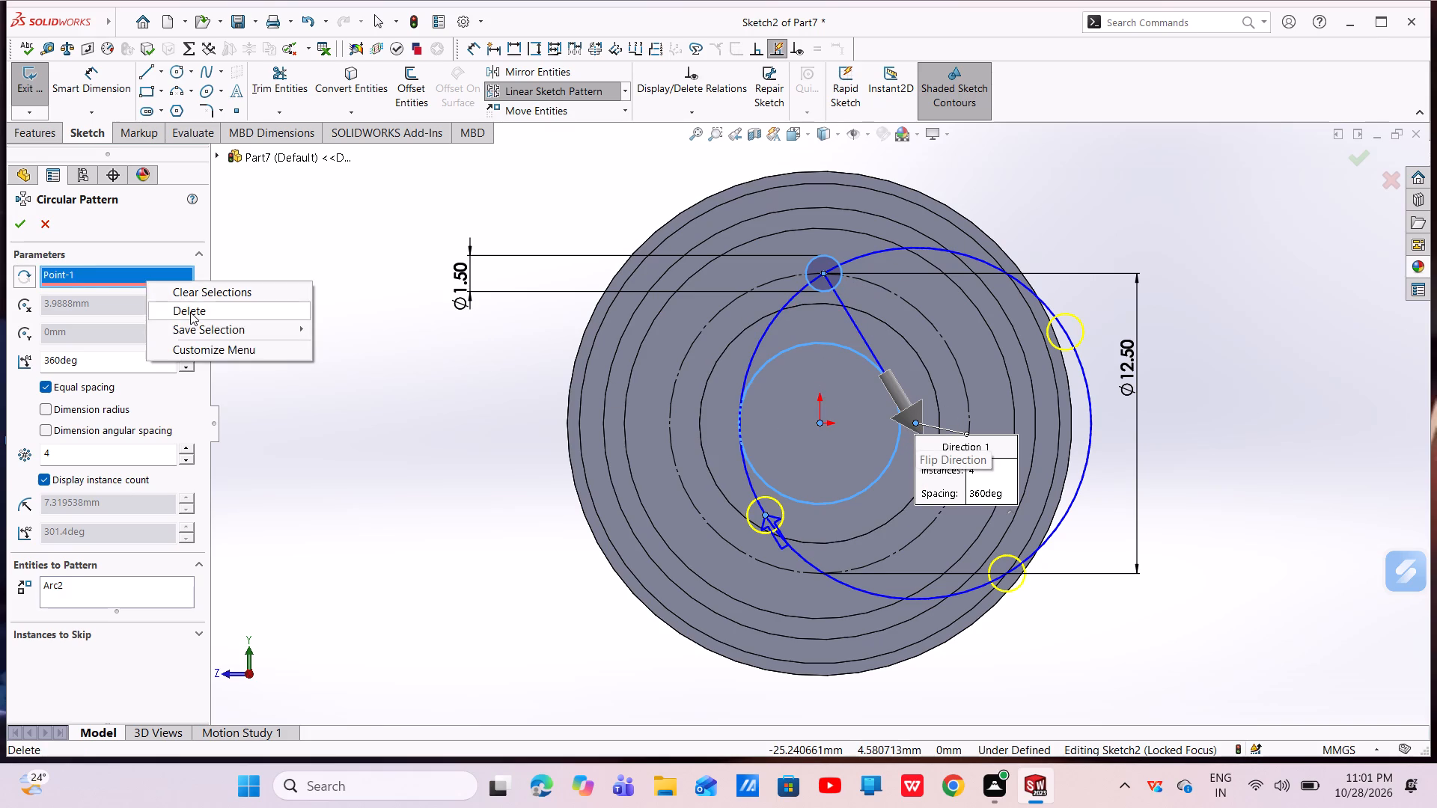
click(190, 312)
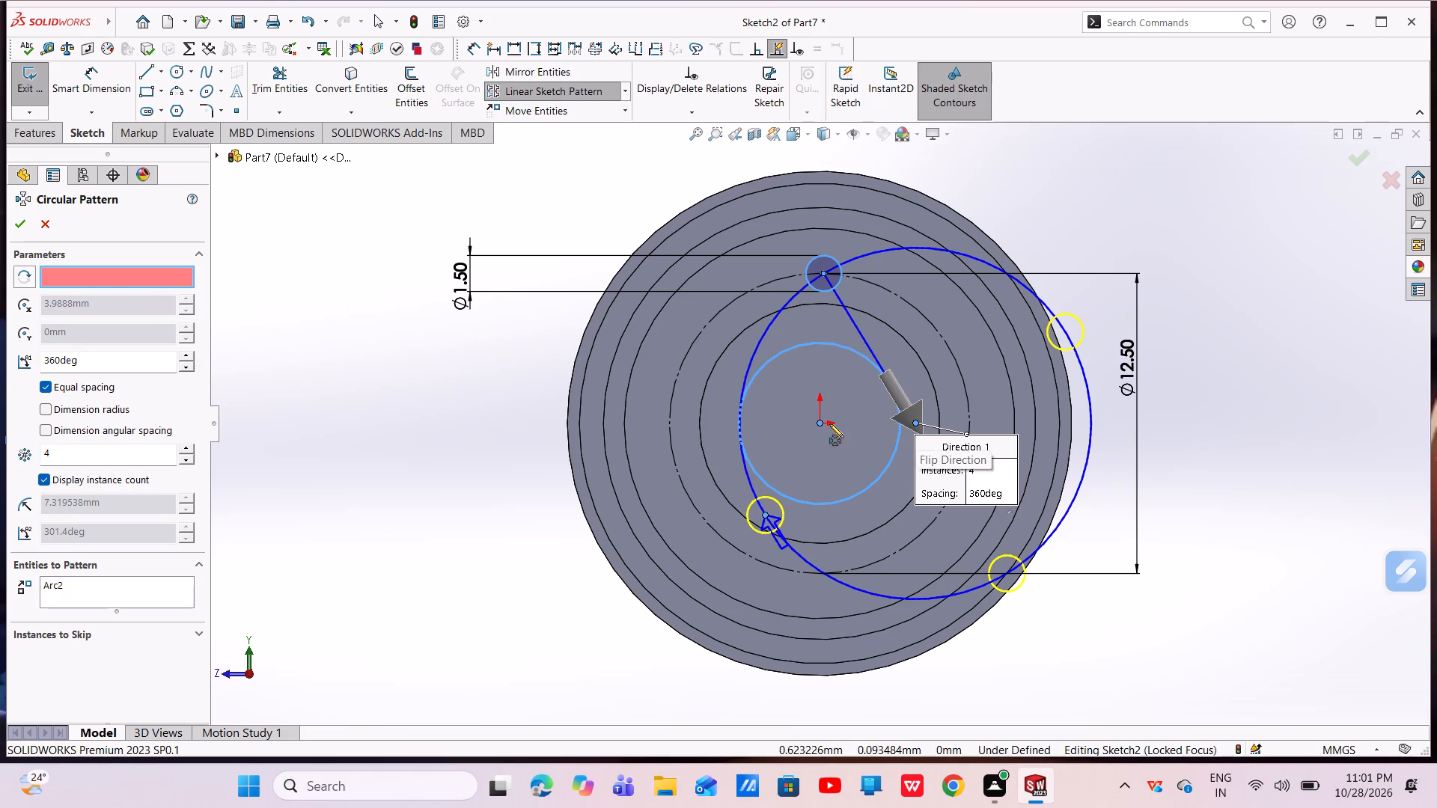
click(820, 423)
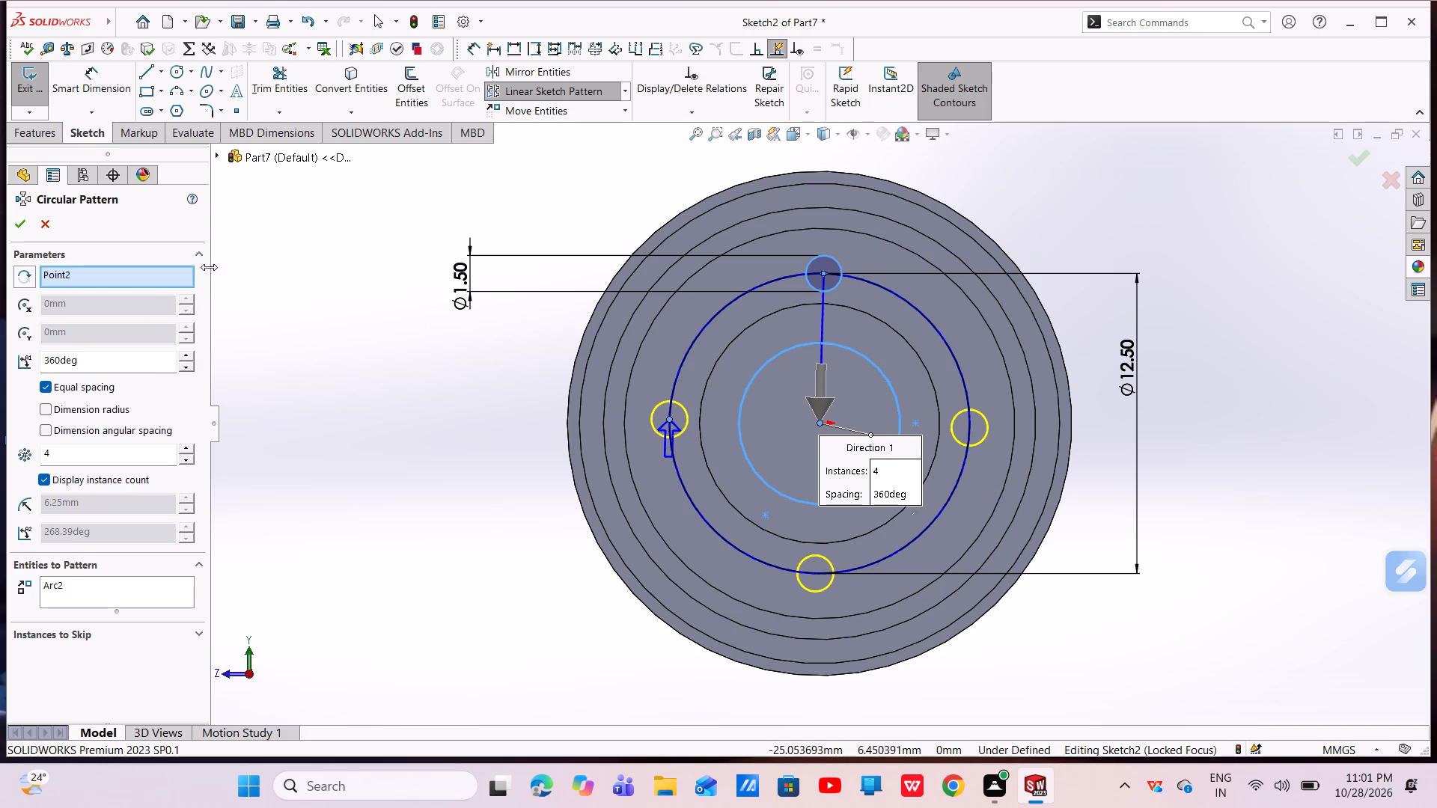
Set the circular pattern to 12 equally spaced instances over 360° and apply it.
click(186, 450)
click(185, 456)
click(182, 457)
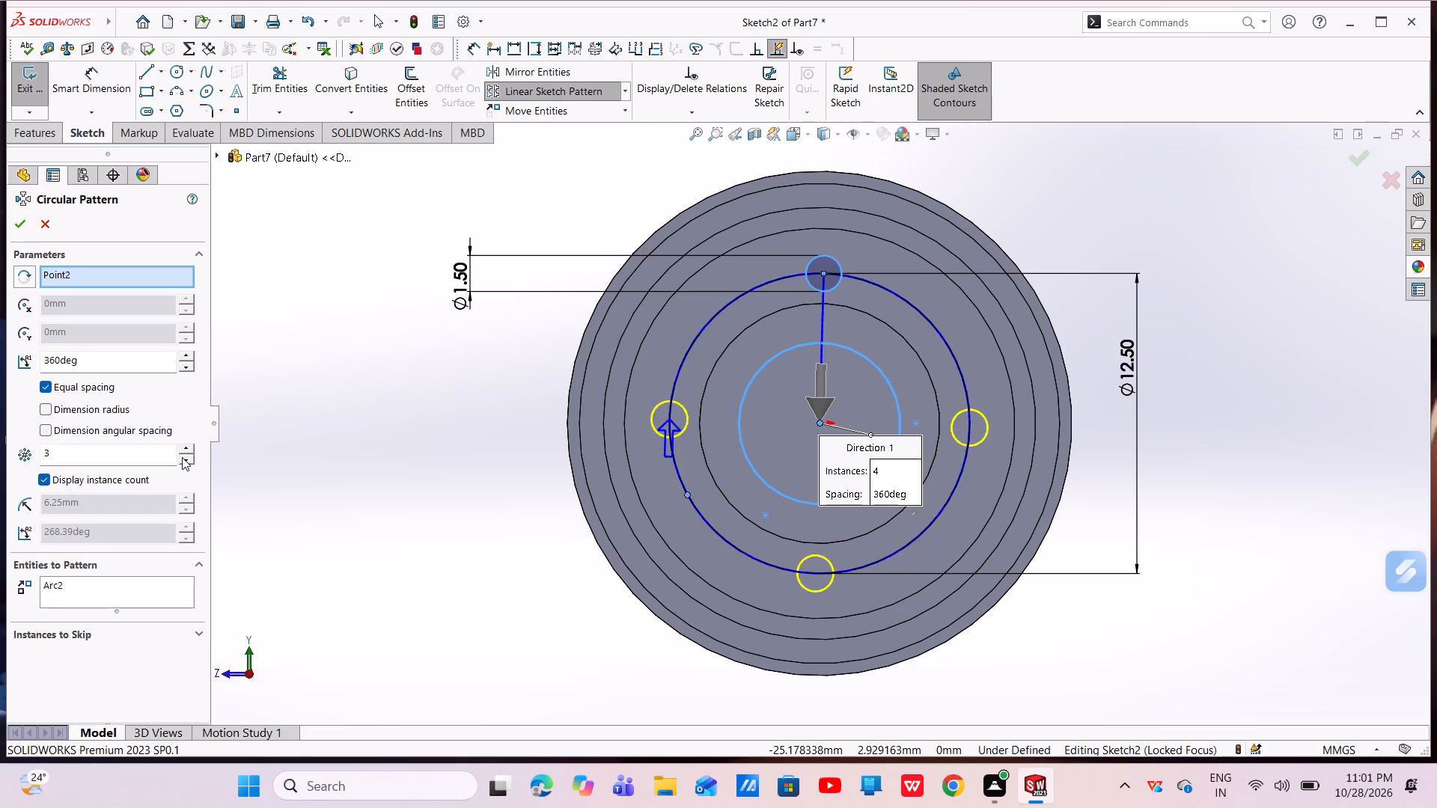
click(182, 457)
click(184, 444)
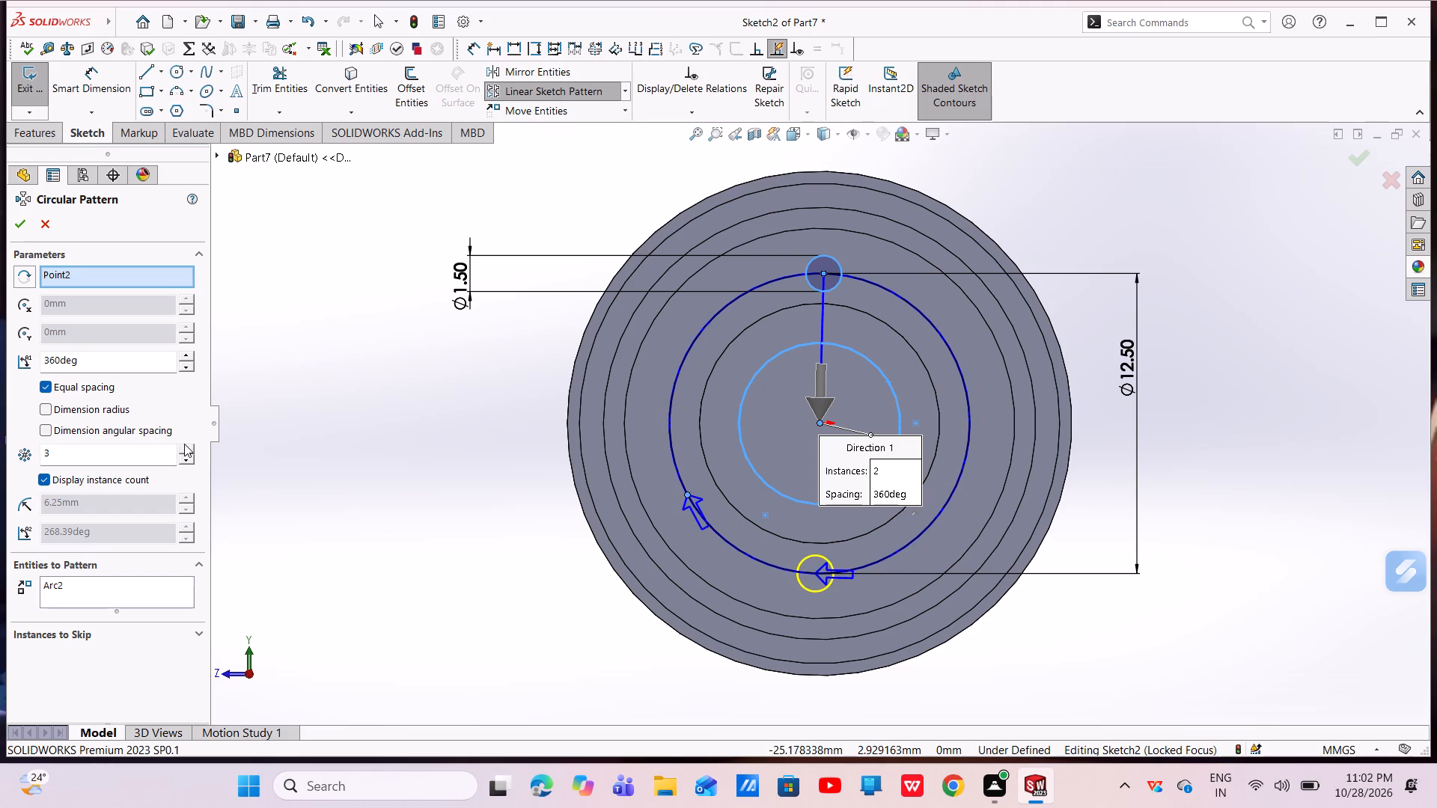
click(186, 447)
click(186, 447)
click(188, 451)
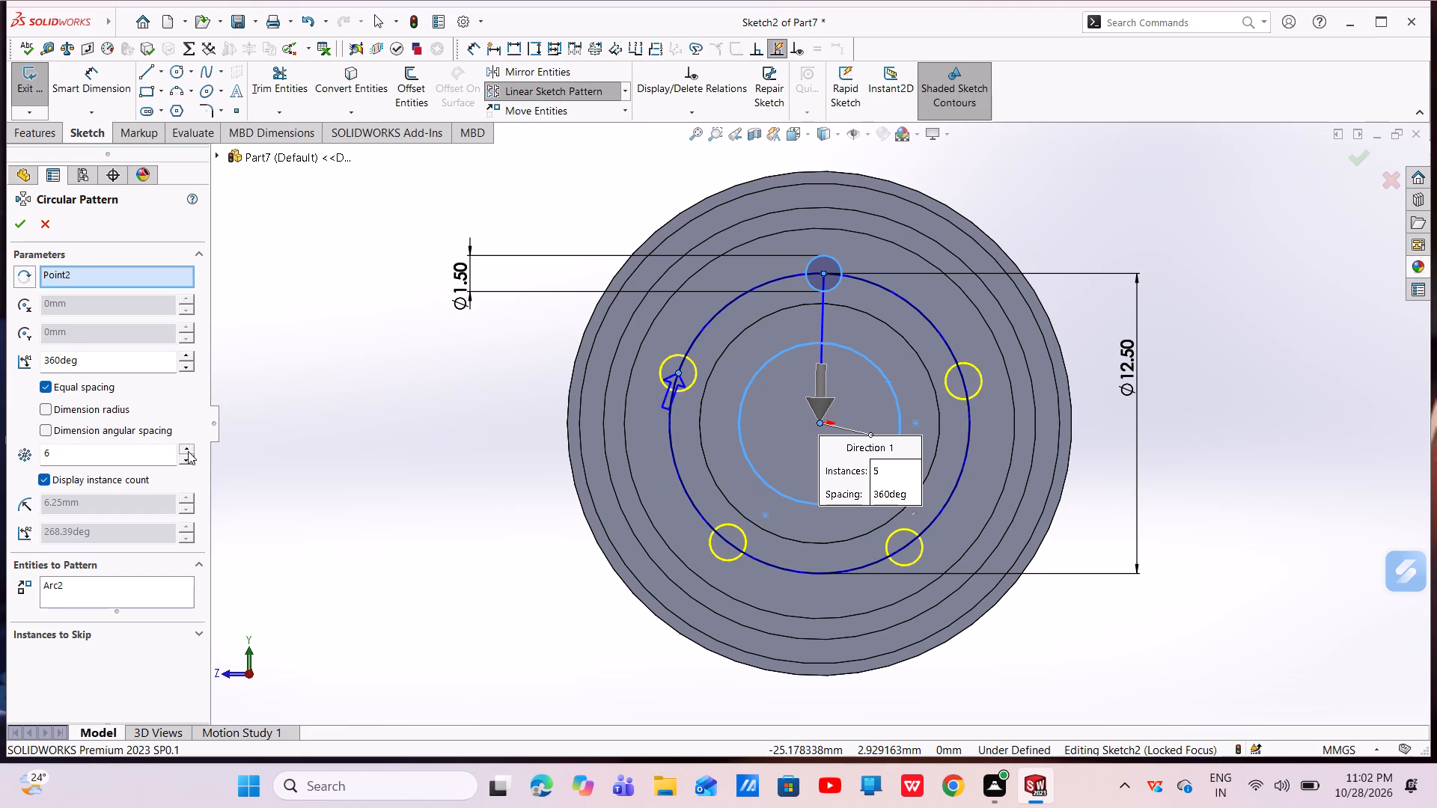
click(188, 451)
click(188, 451)
click(188, 451)
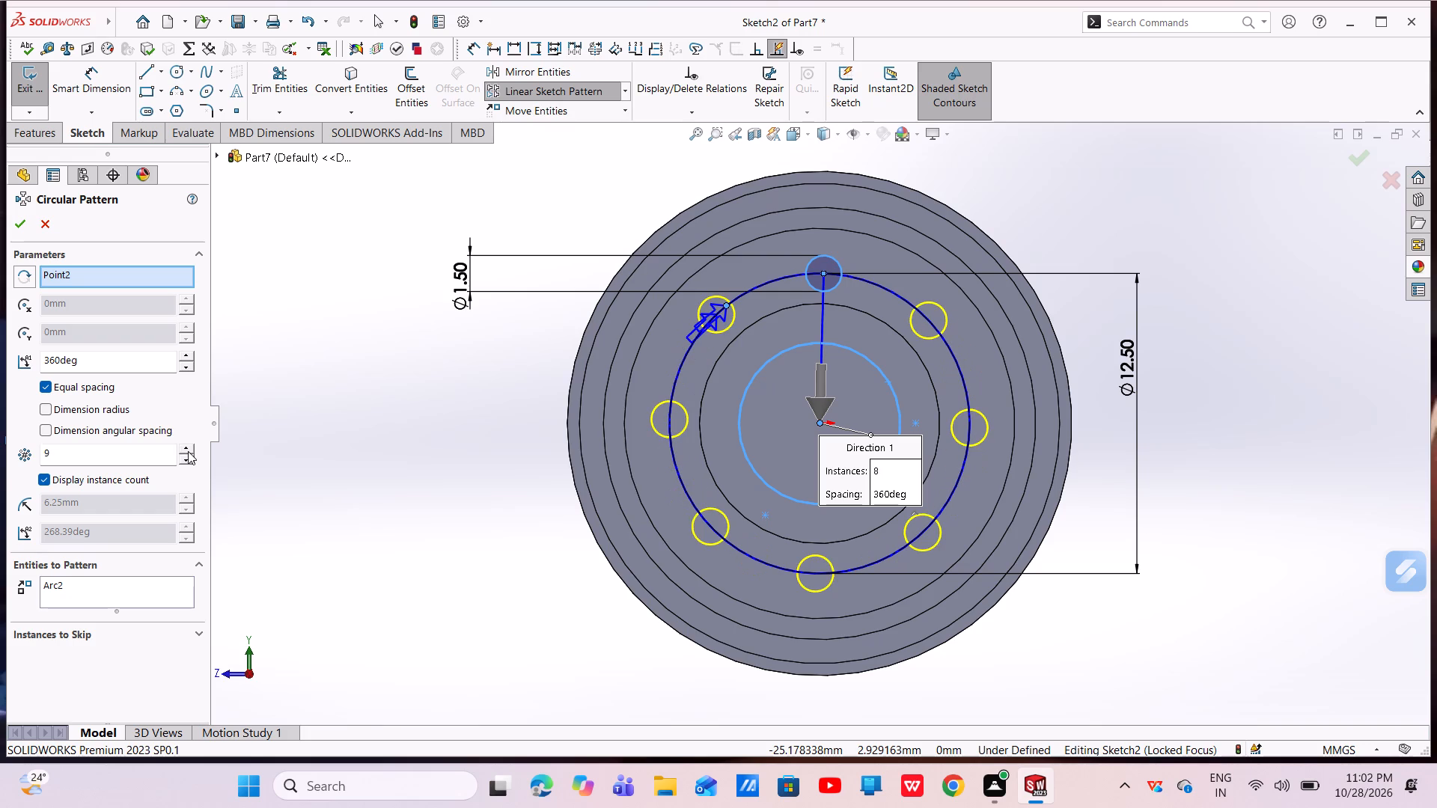
click(188, 450)
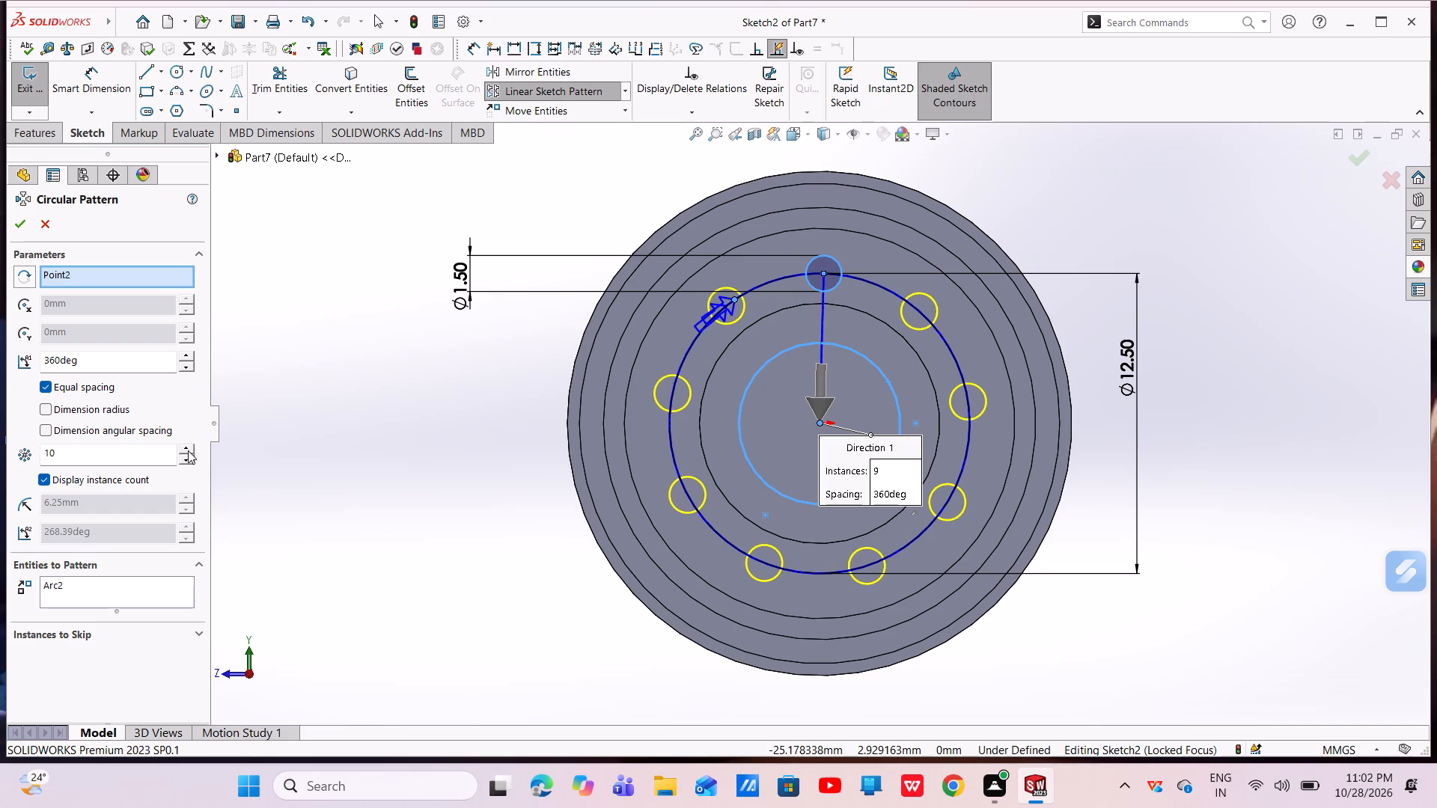
click(188, 450)
click(188, 450)
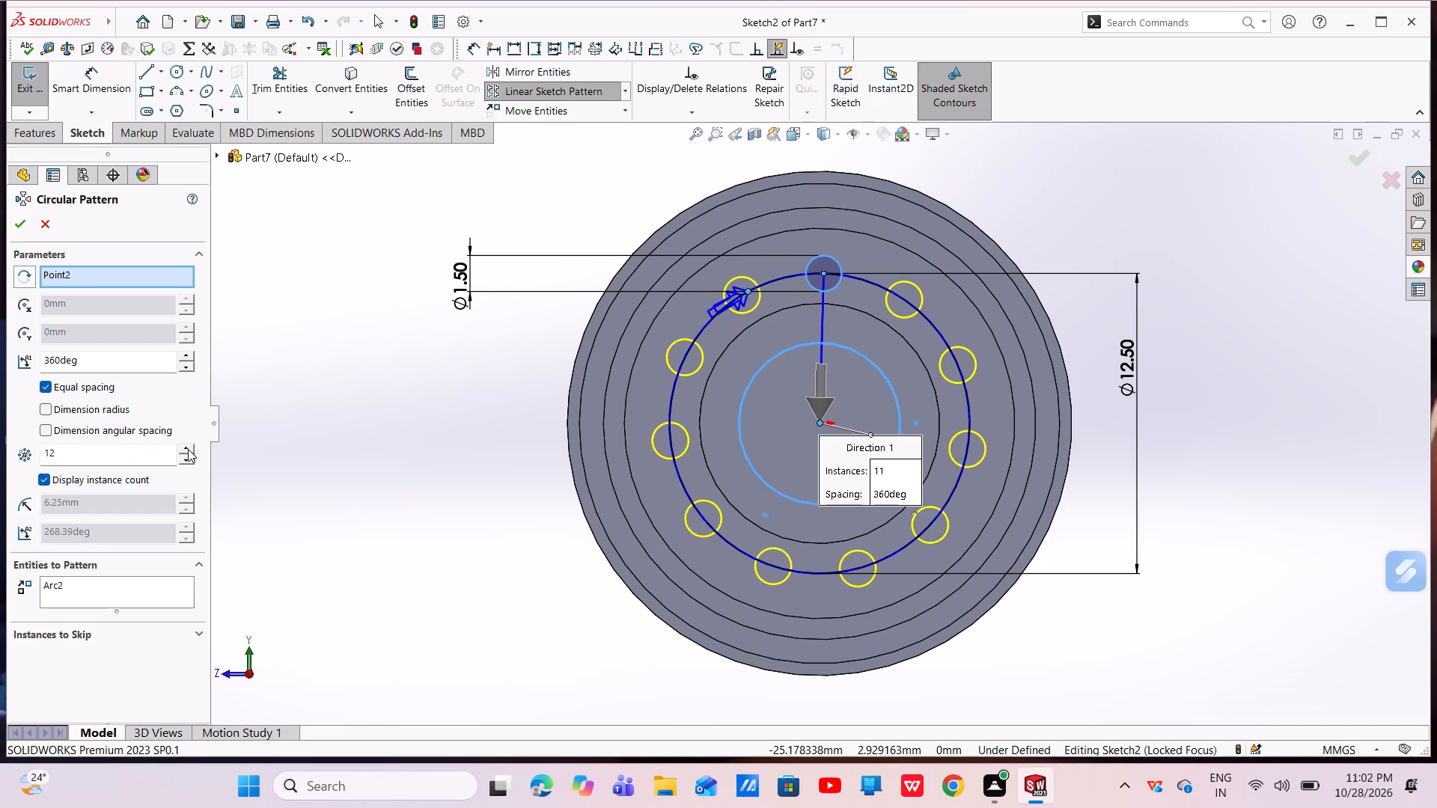
click(15, 224)
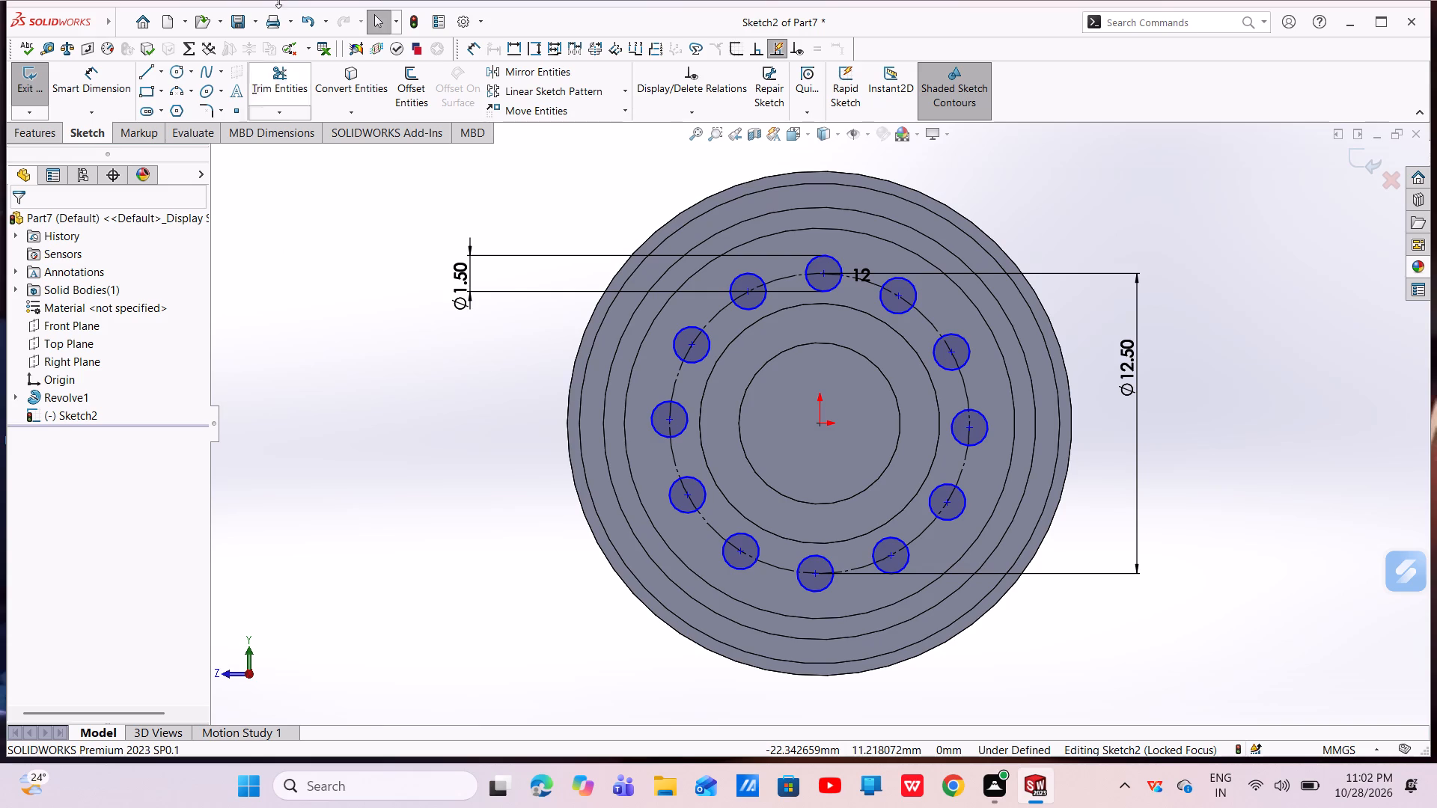
click(58, 144)
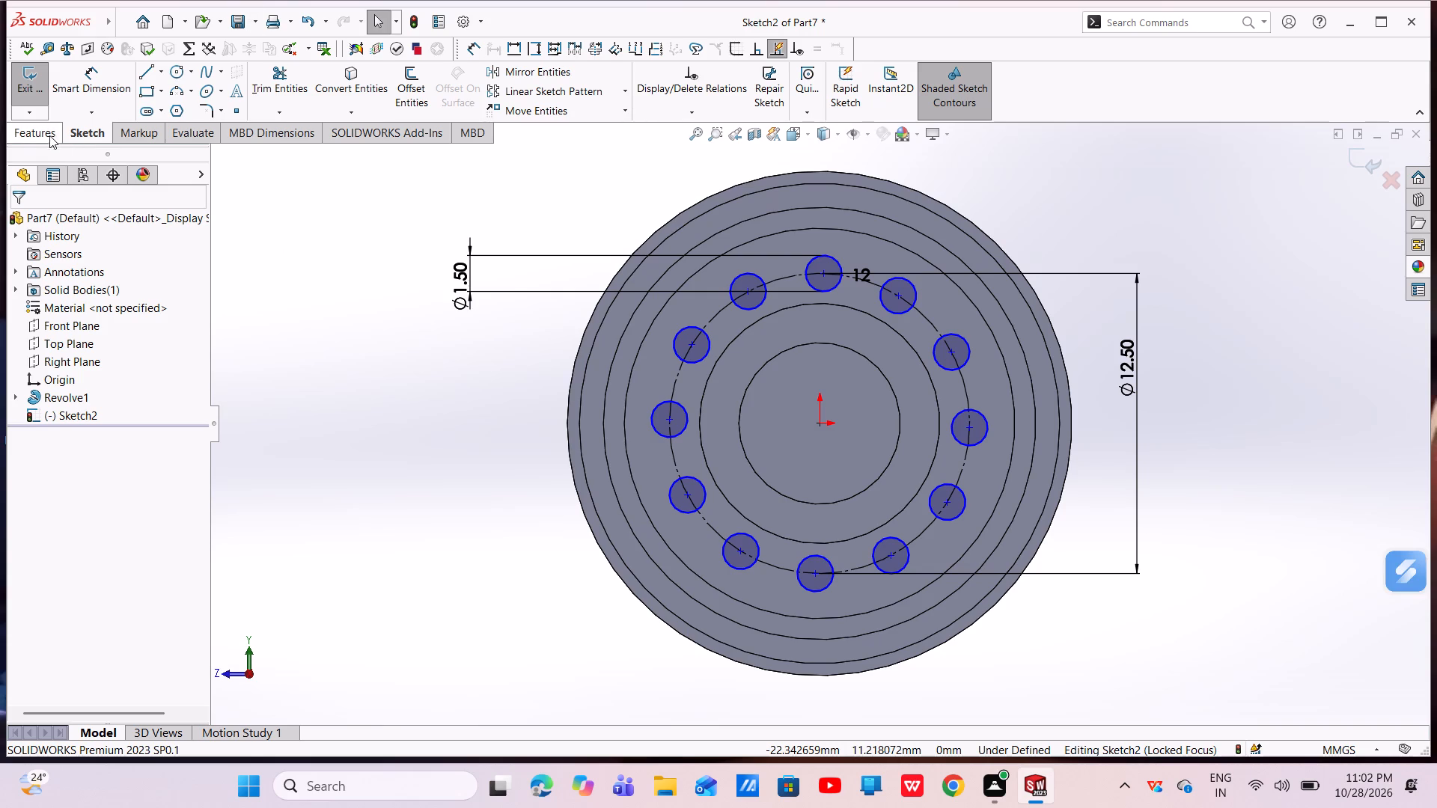
Extrude the twelve patterned circles as a merged boss, blind, to a depth of 0.75 mm.
click(48, 135)
click(38, 79)
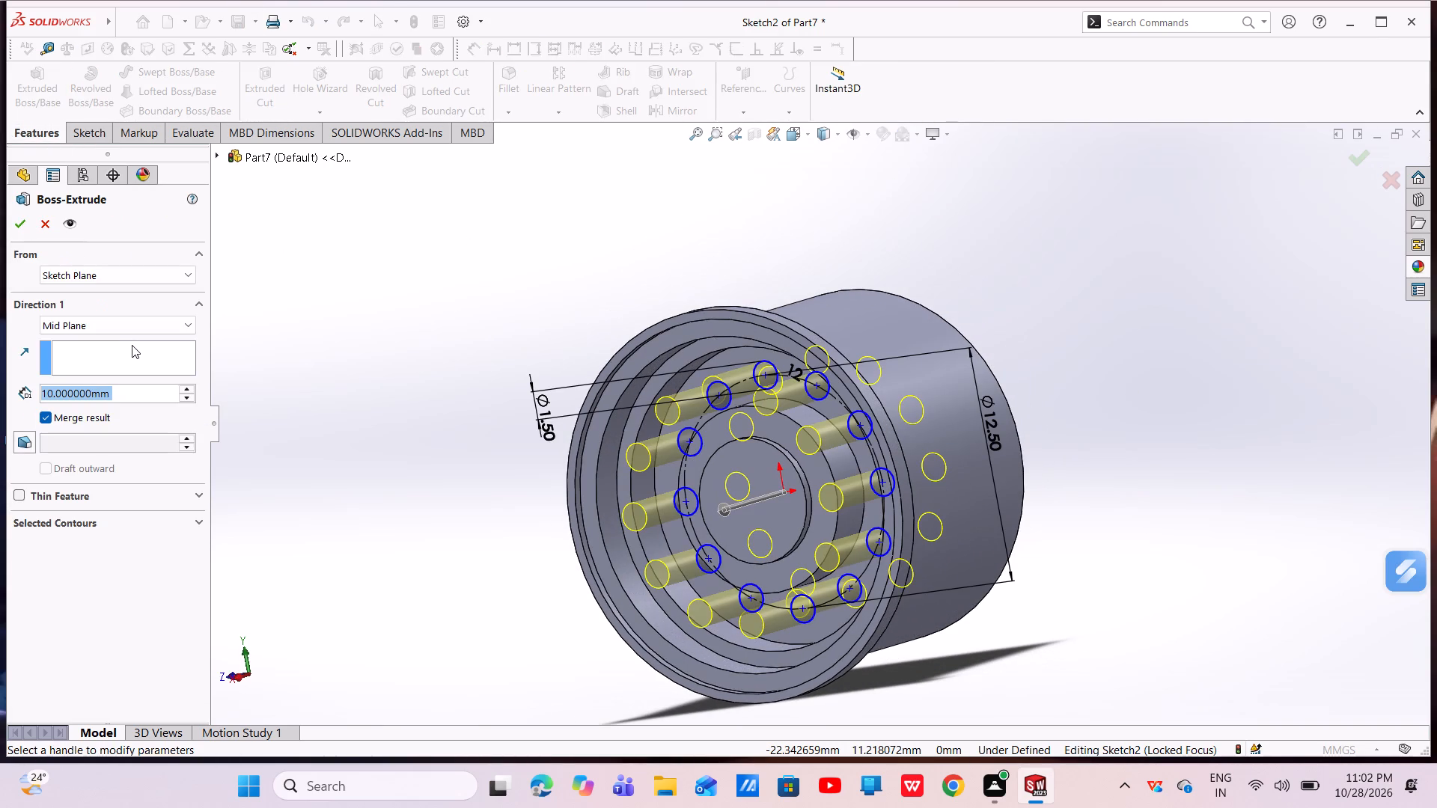
key(BackSpace)
text(0.)
text(75)
key(Return)
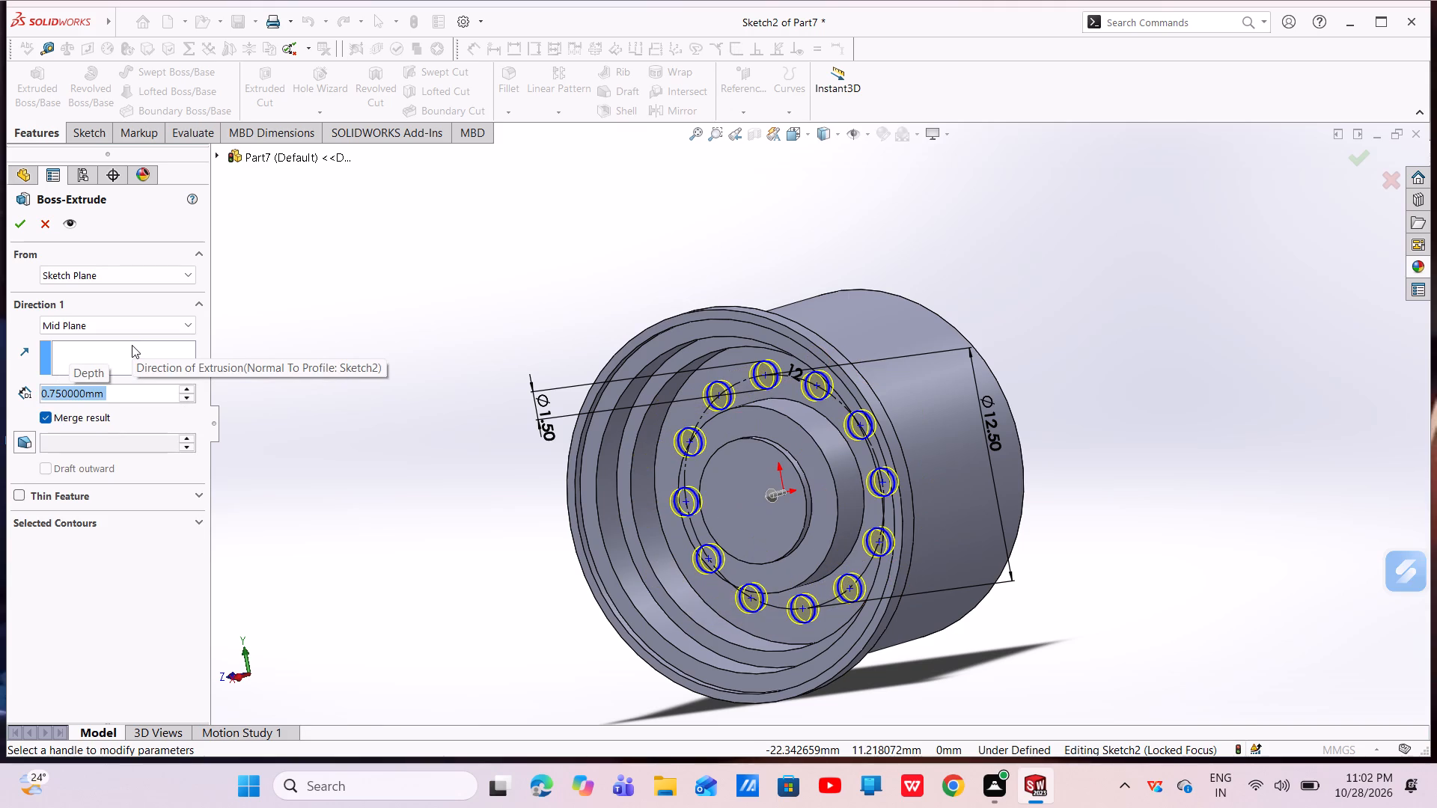
click(169, 322)
click(94, 346)
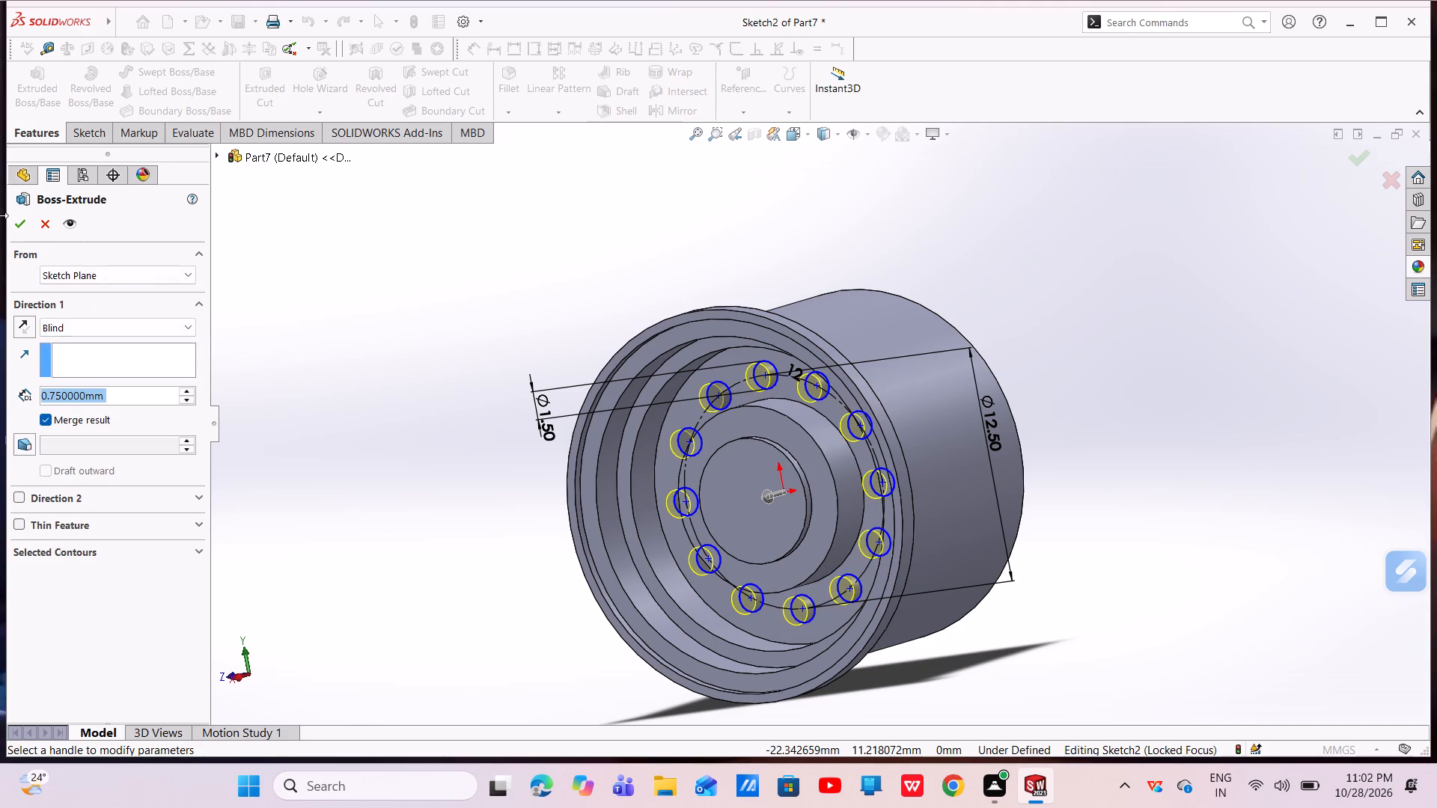
click(21, 227)
Start a new sketch on the flat ring face of the raised central hub.
scroll(812, 458, down, 4)
scroll(840, 466, up, 3)
middle_drag(782, 459, 864, 556)
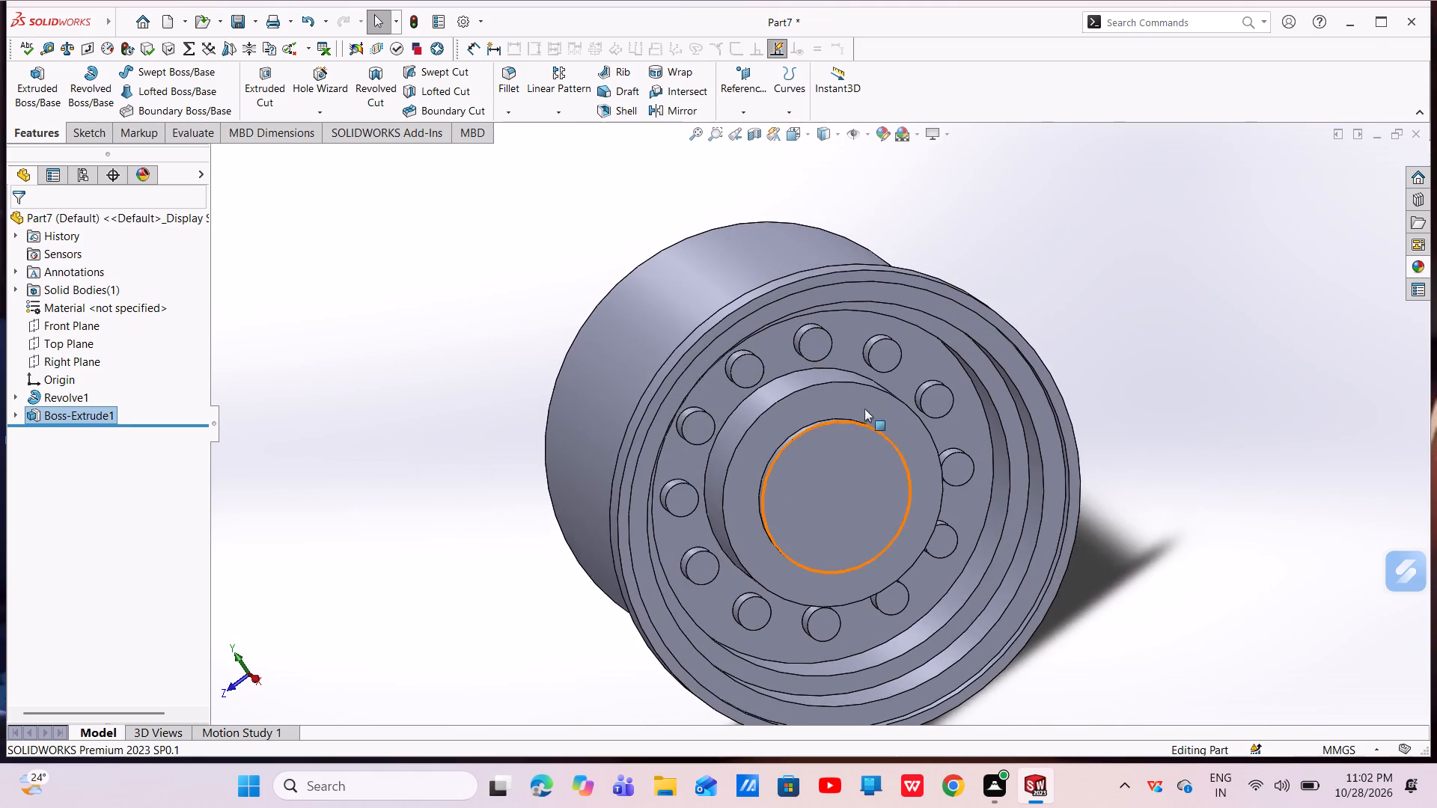
scroll(865, 398, down, 3)
scroll(860, 399, up, 2)
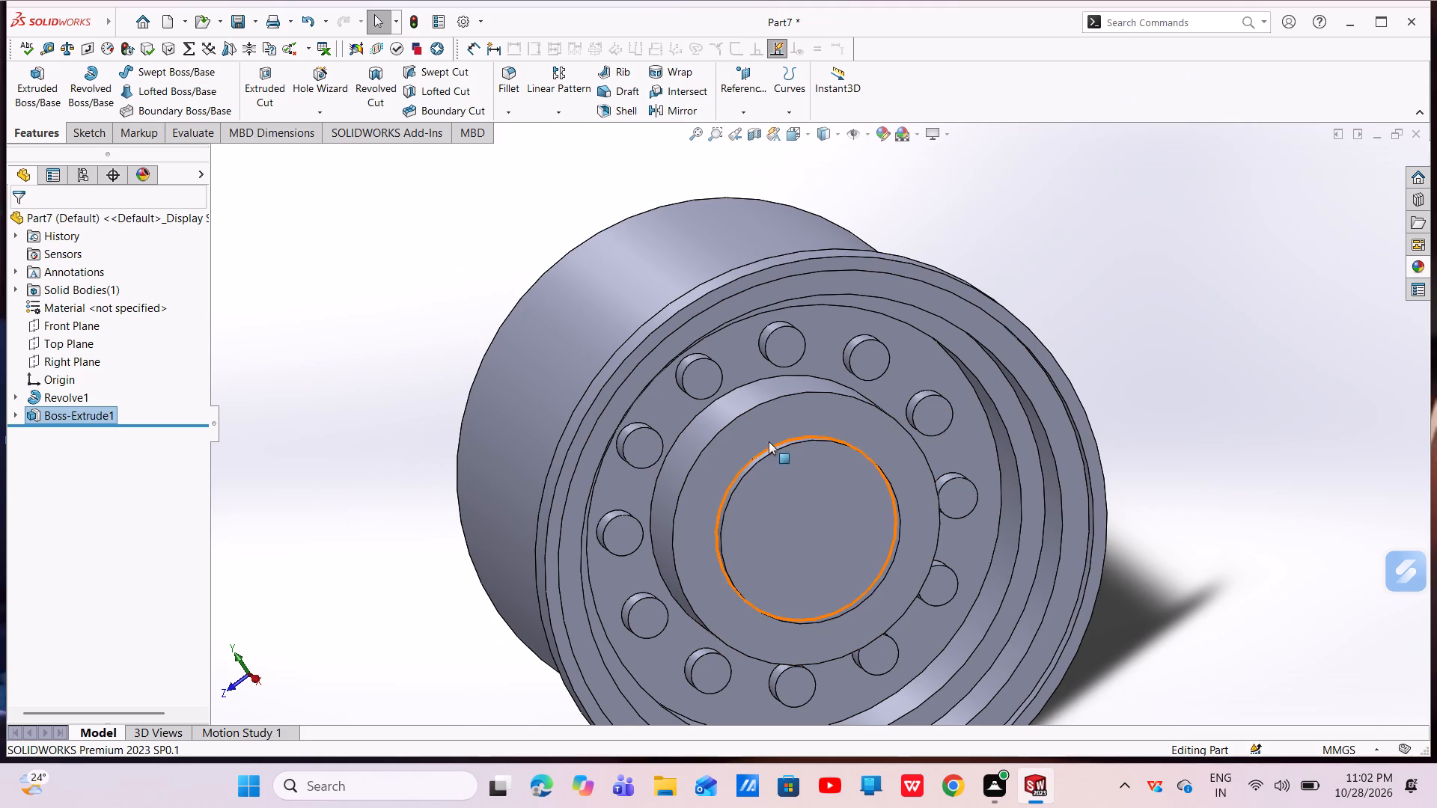
click(773, 423)
click(843, 379)
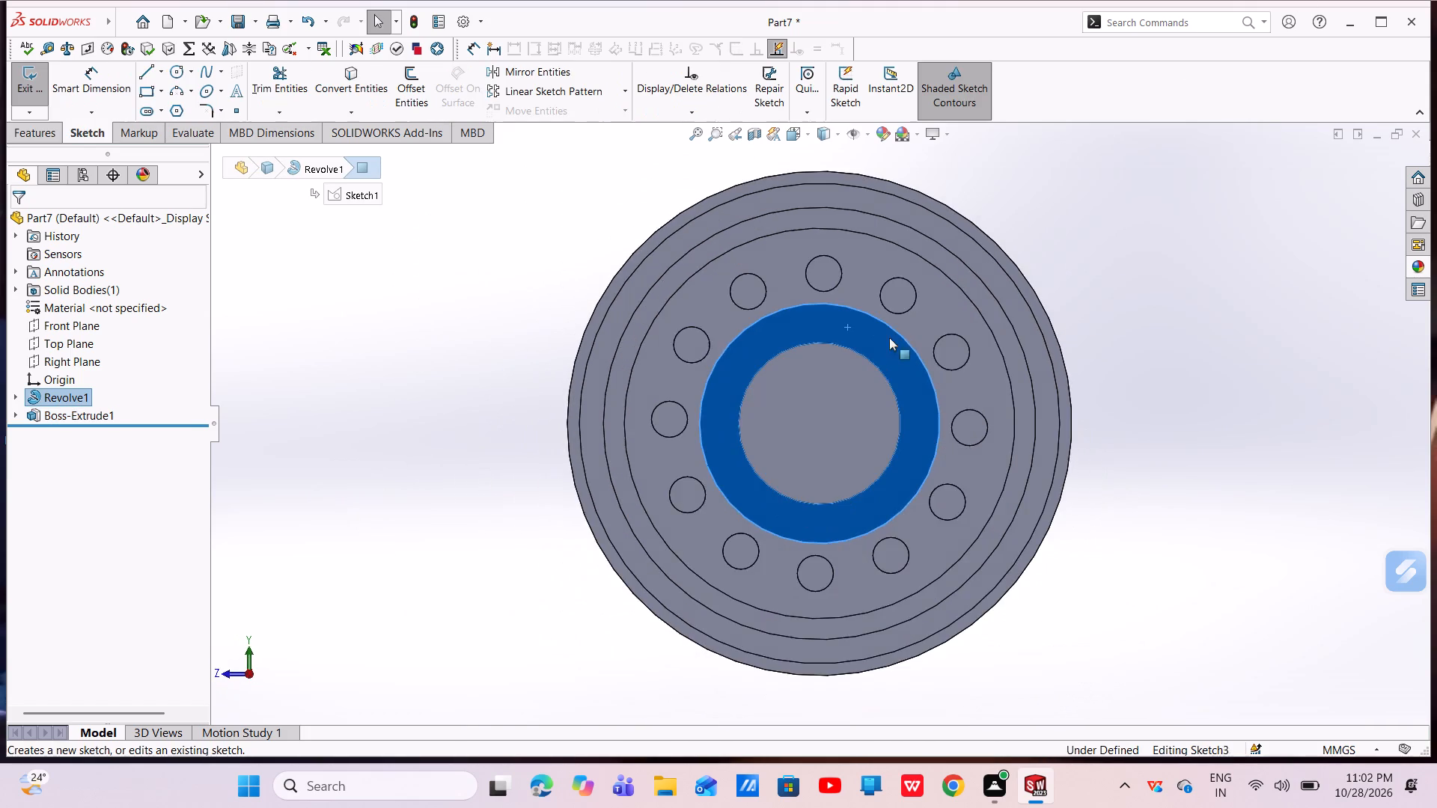
Sketch a circle about 8.67 mm in diameter, centred on the origin, within the hub's ring face.
scroll(897, 311, down, 2)
scroll(904, 325, up, 3)
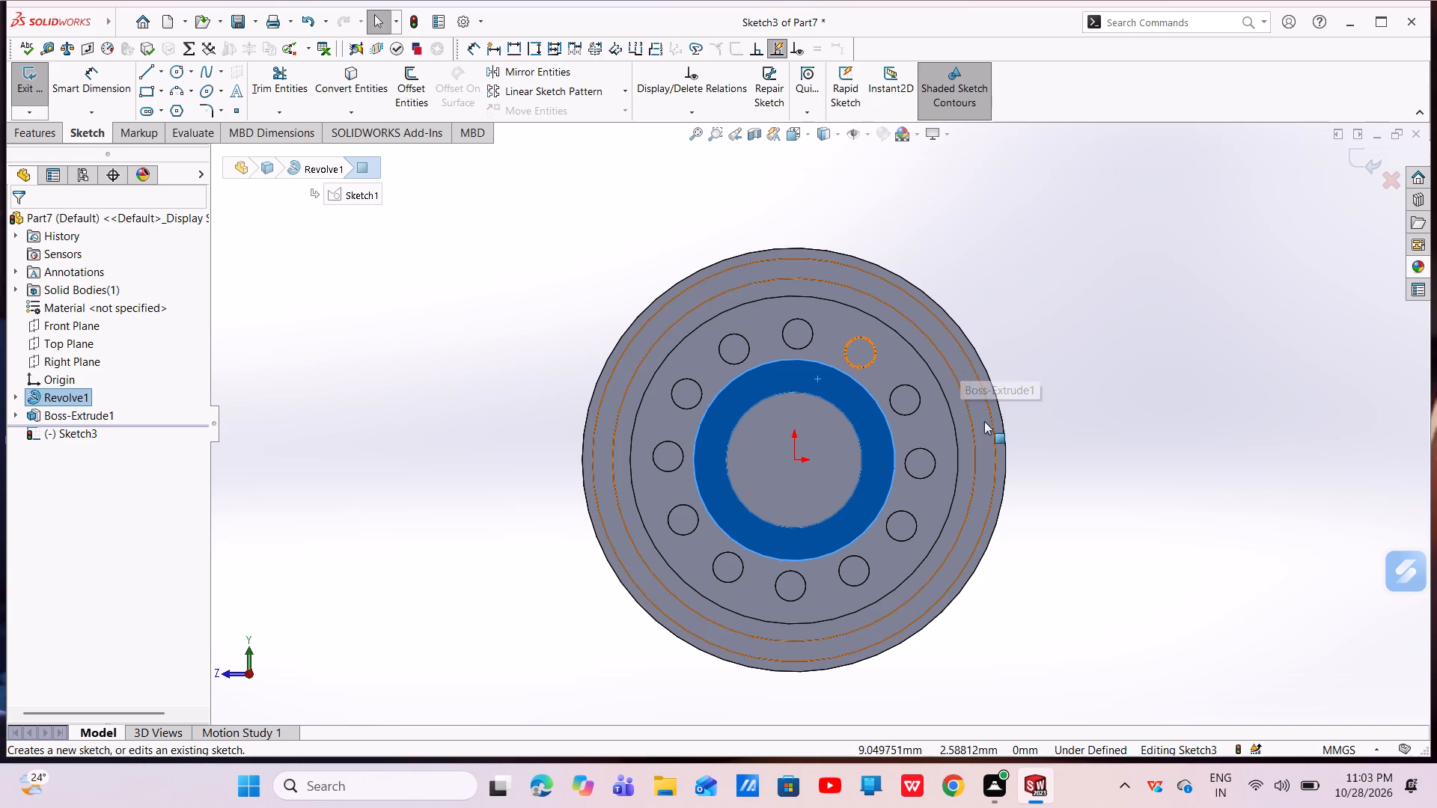
click(178, 72)
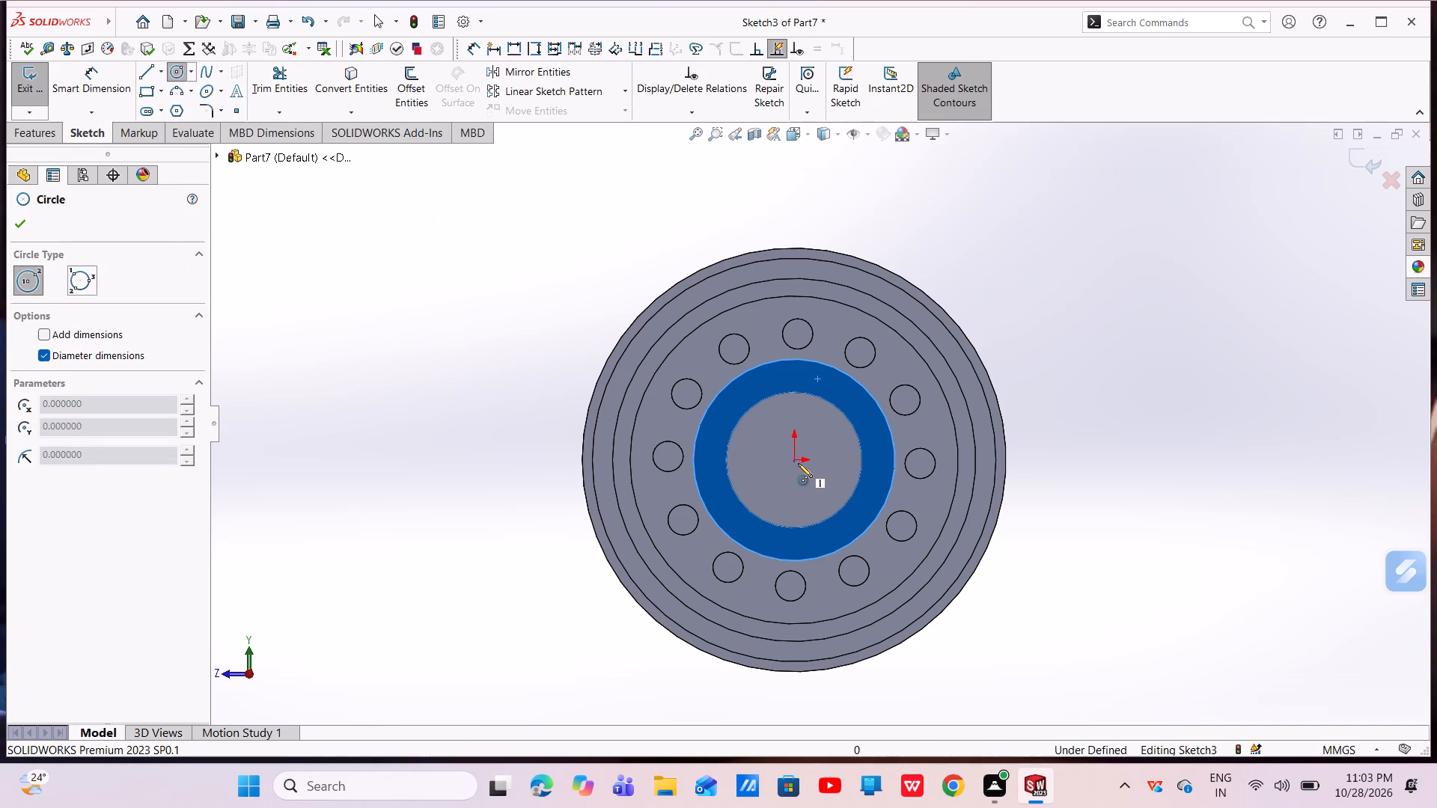
click(796, 462)
click(881, 471)
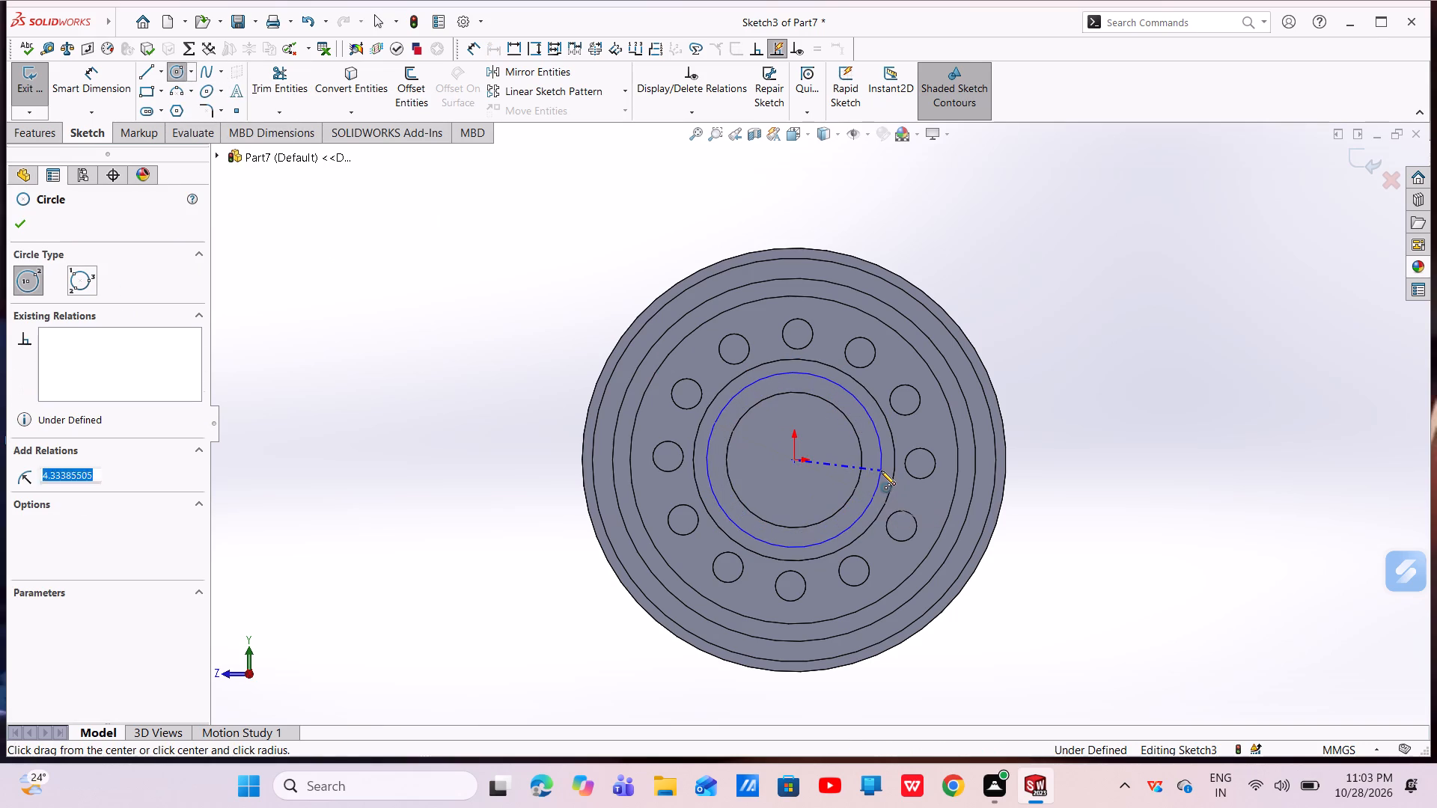
right_click(881, 471)
click(904, 480)
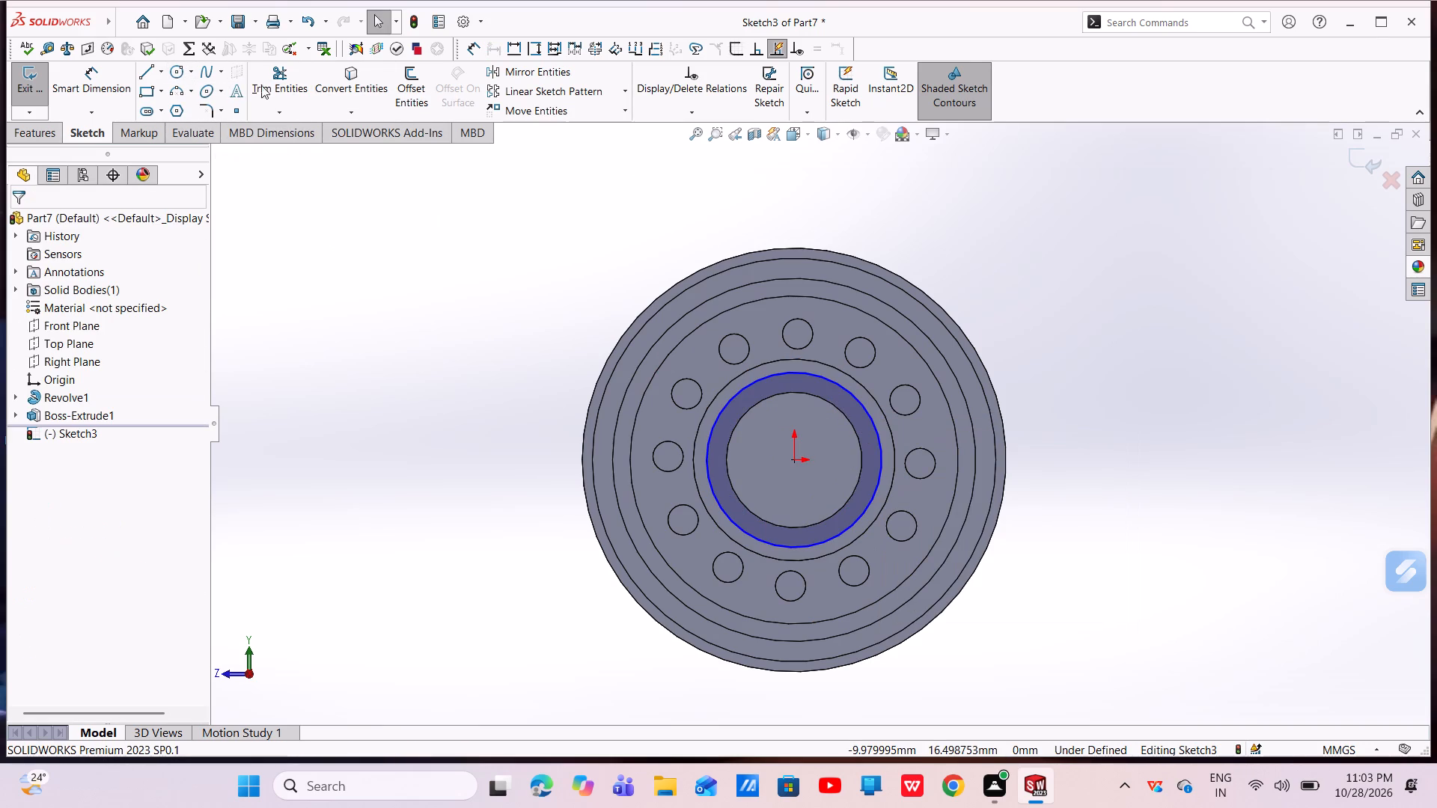
Sketch a small circle about 1.52 mm in diameter, centred on the top point of the larger sketched circle.
click(174, 74)
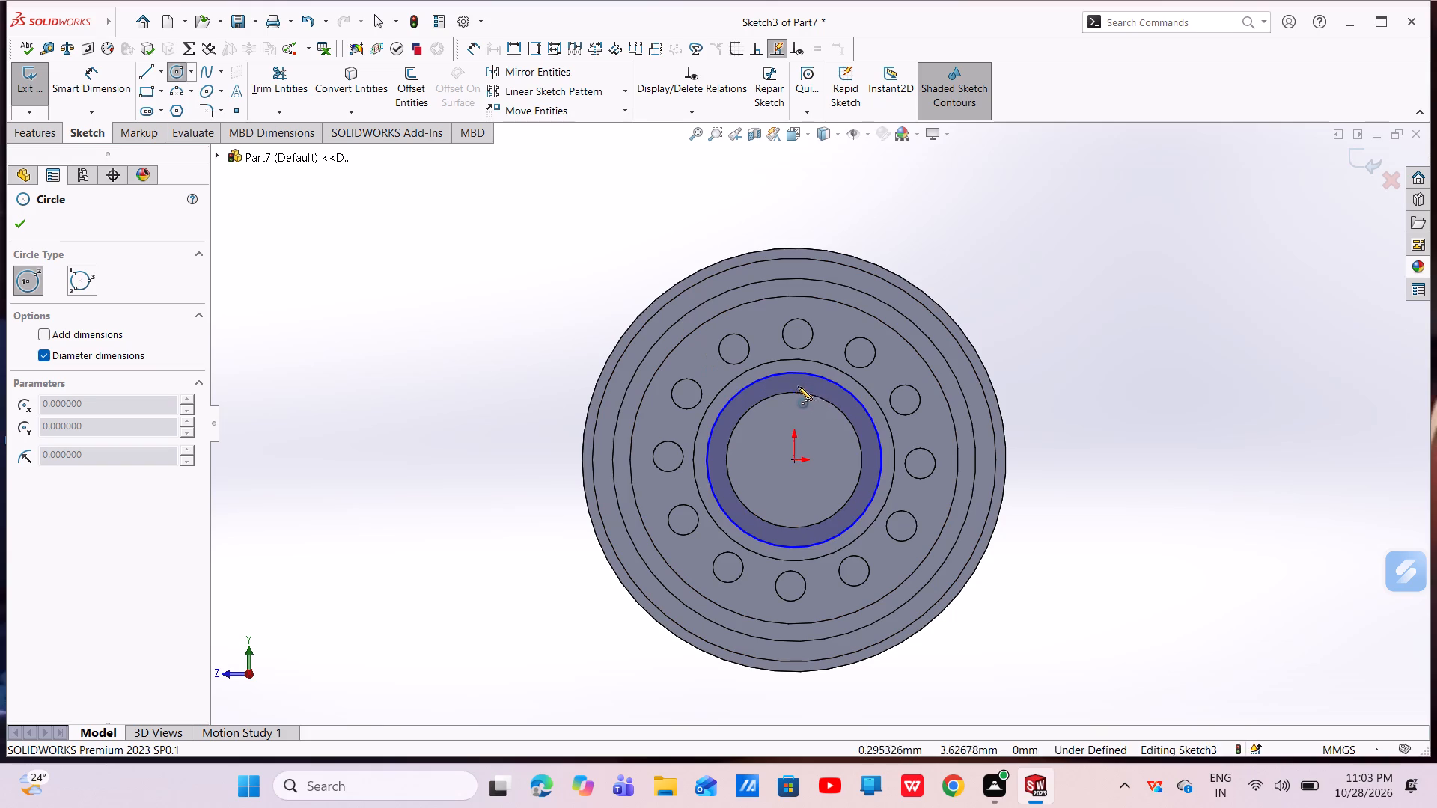
click(794, 373)
click(805, 383)
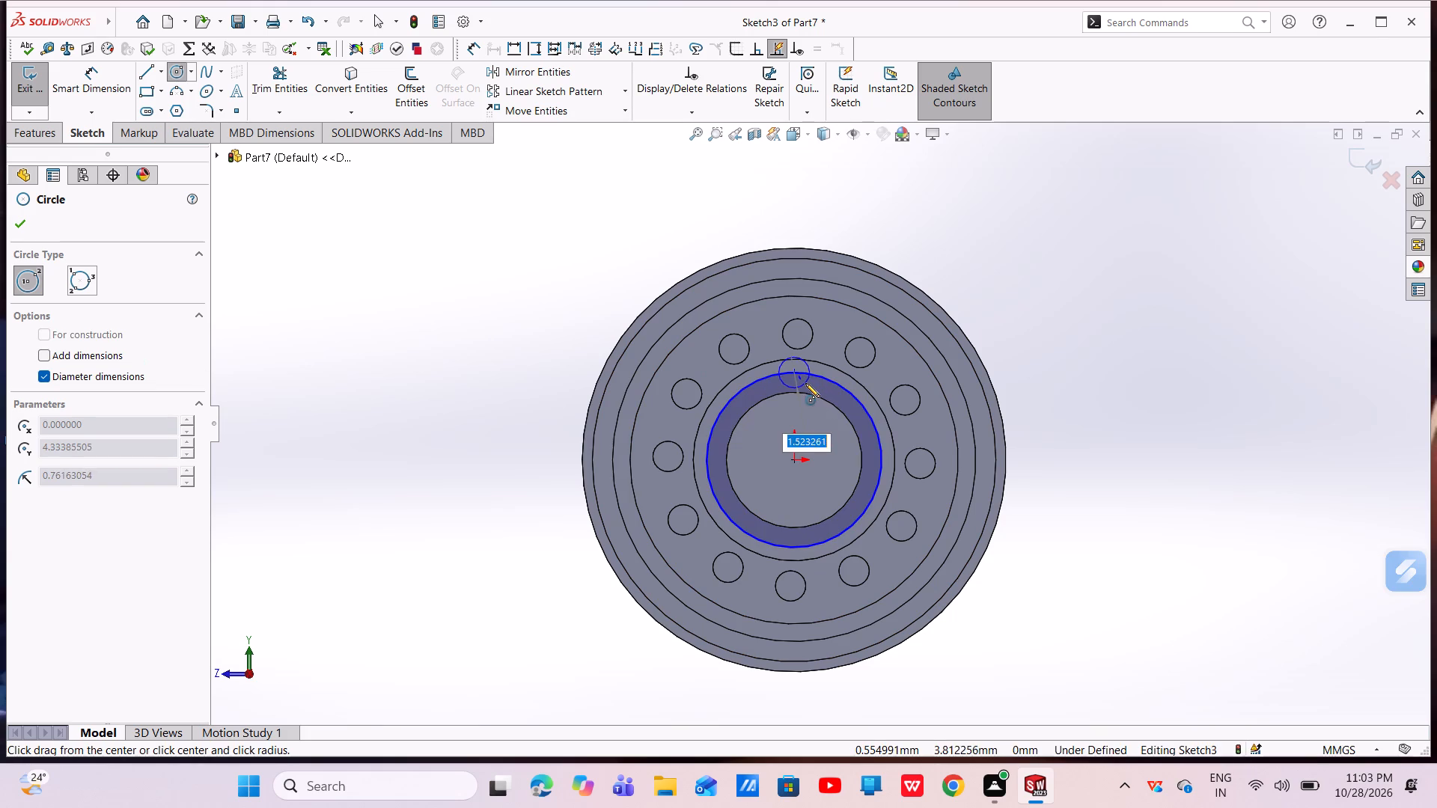
right_click(806, 383)
click(837, 397)
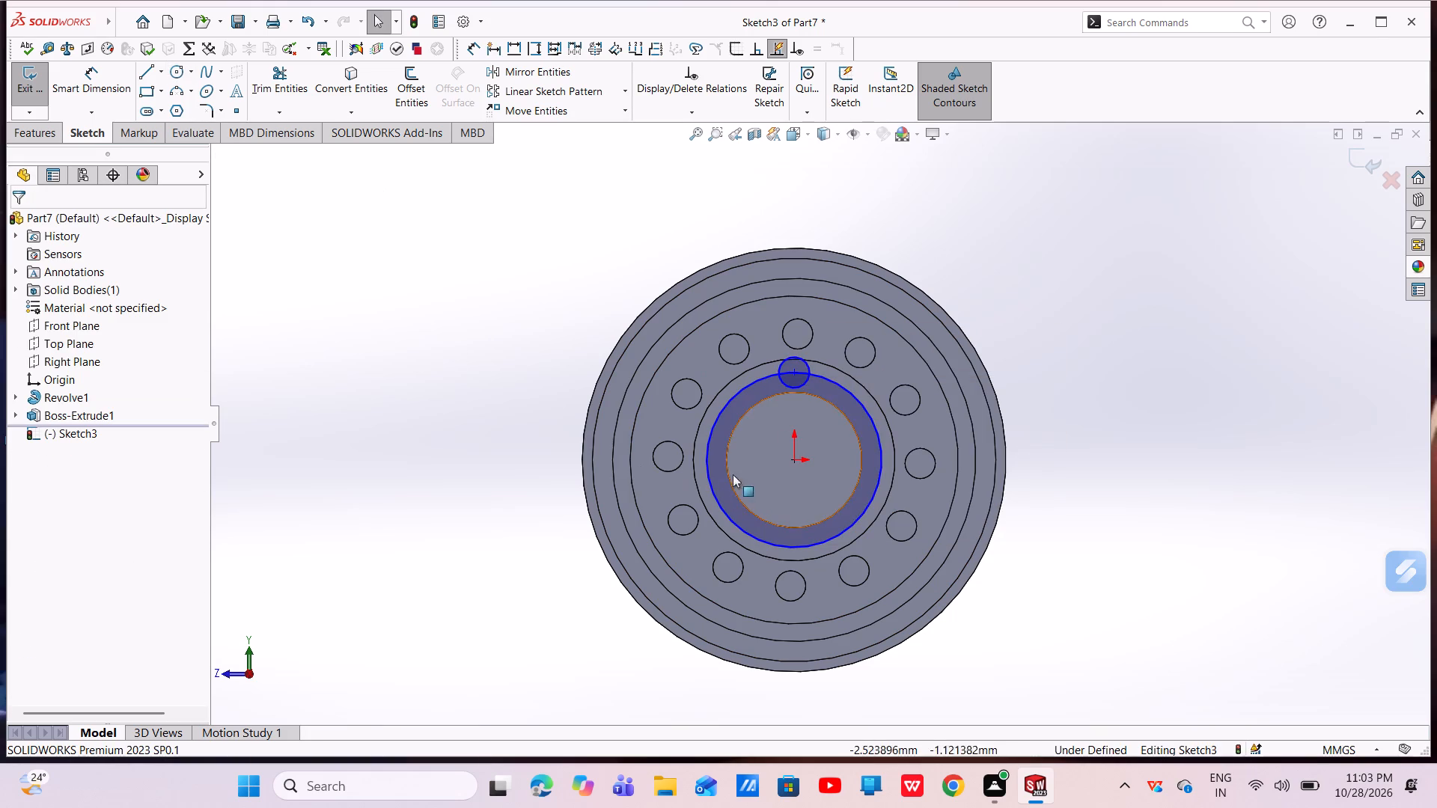
Convert the larger origin-centred circle to construction geometry.
click(713, 432)
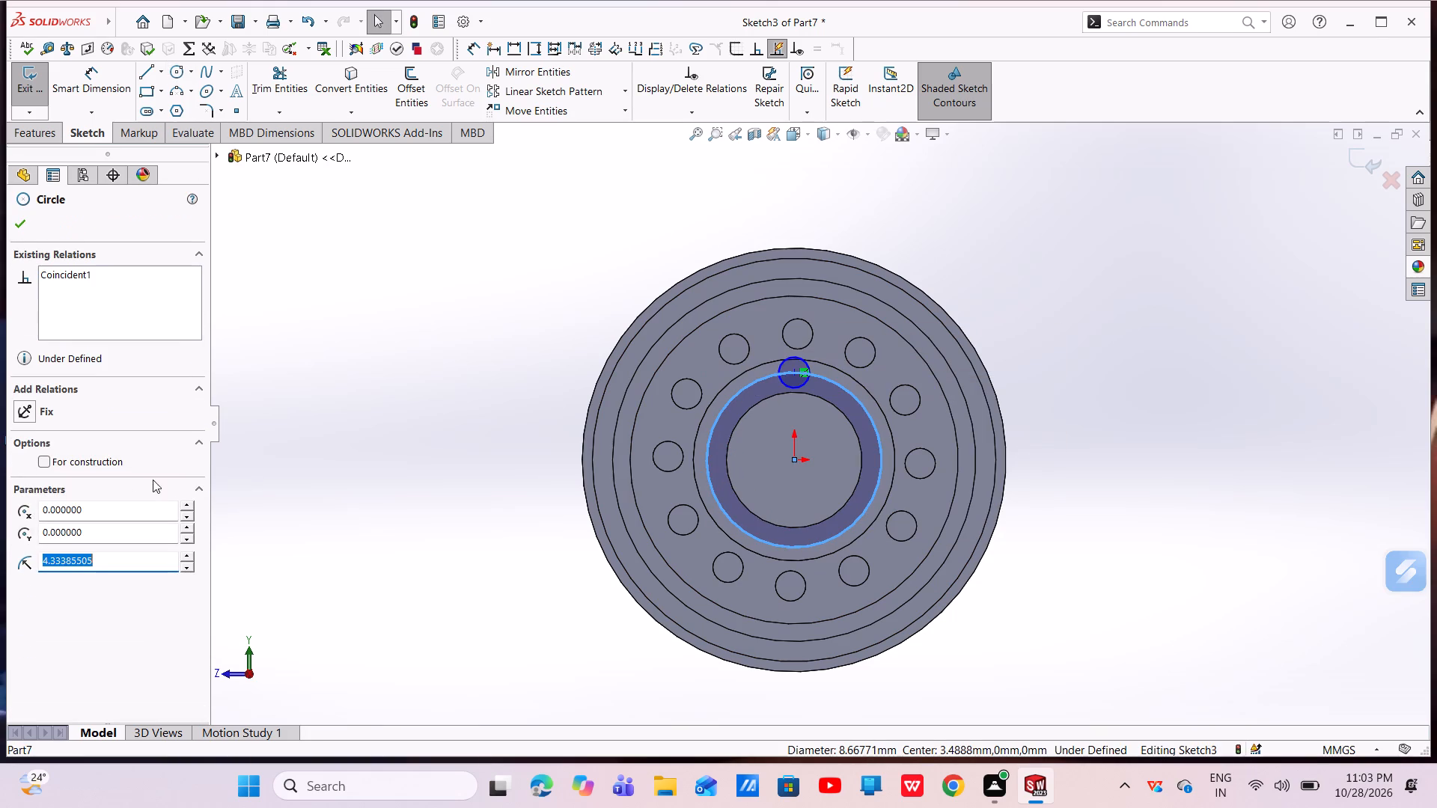
click(42, 461)
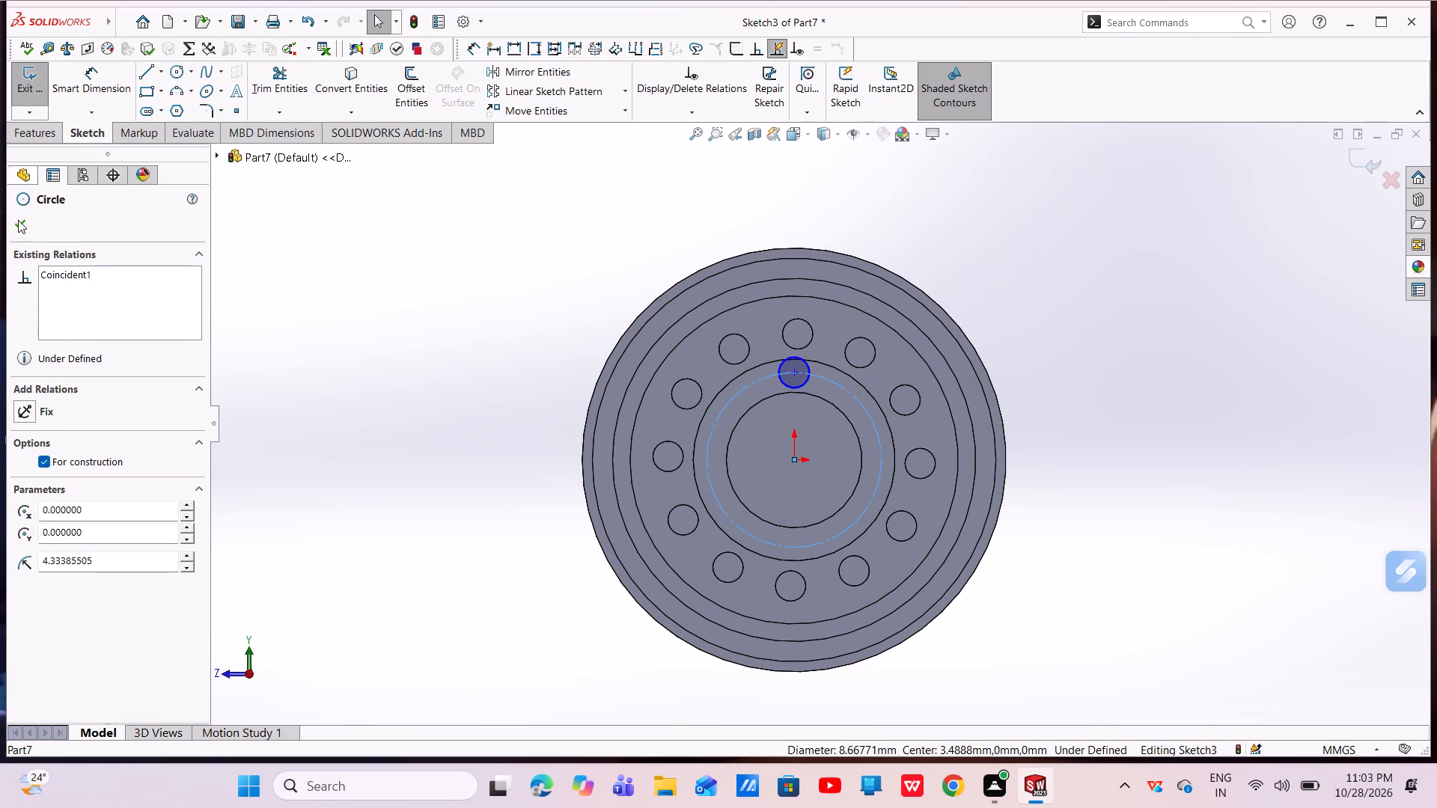
click(16, 228)
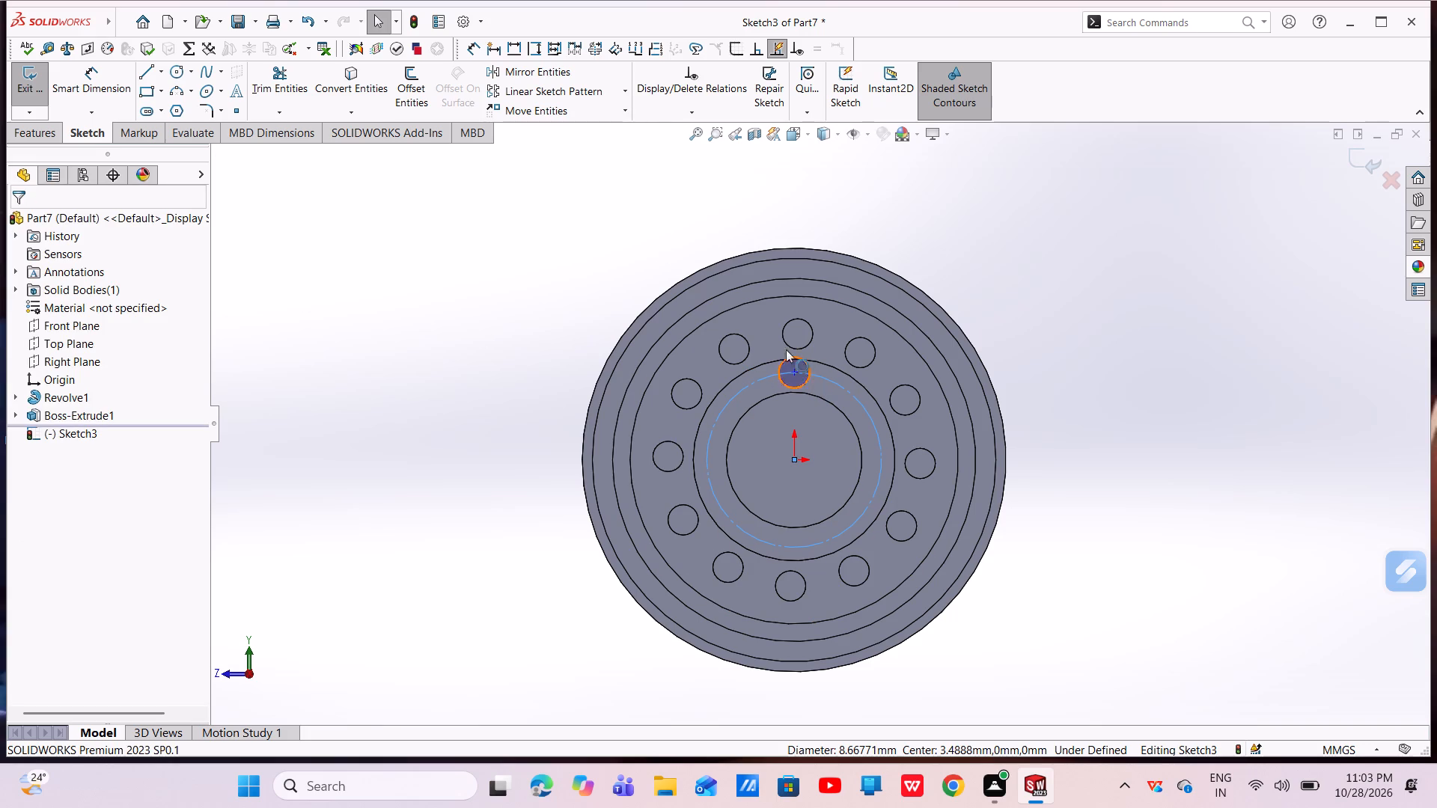
Dimension the small circle's diameter as 0.75 mm.
click(109, 76)
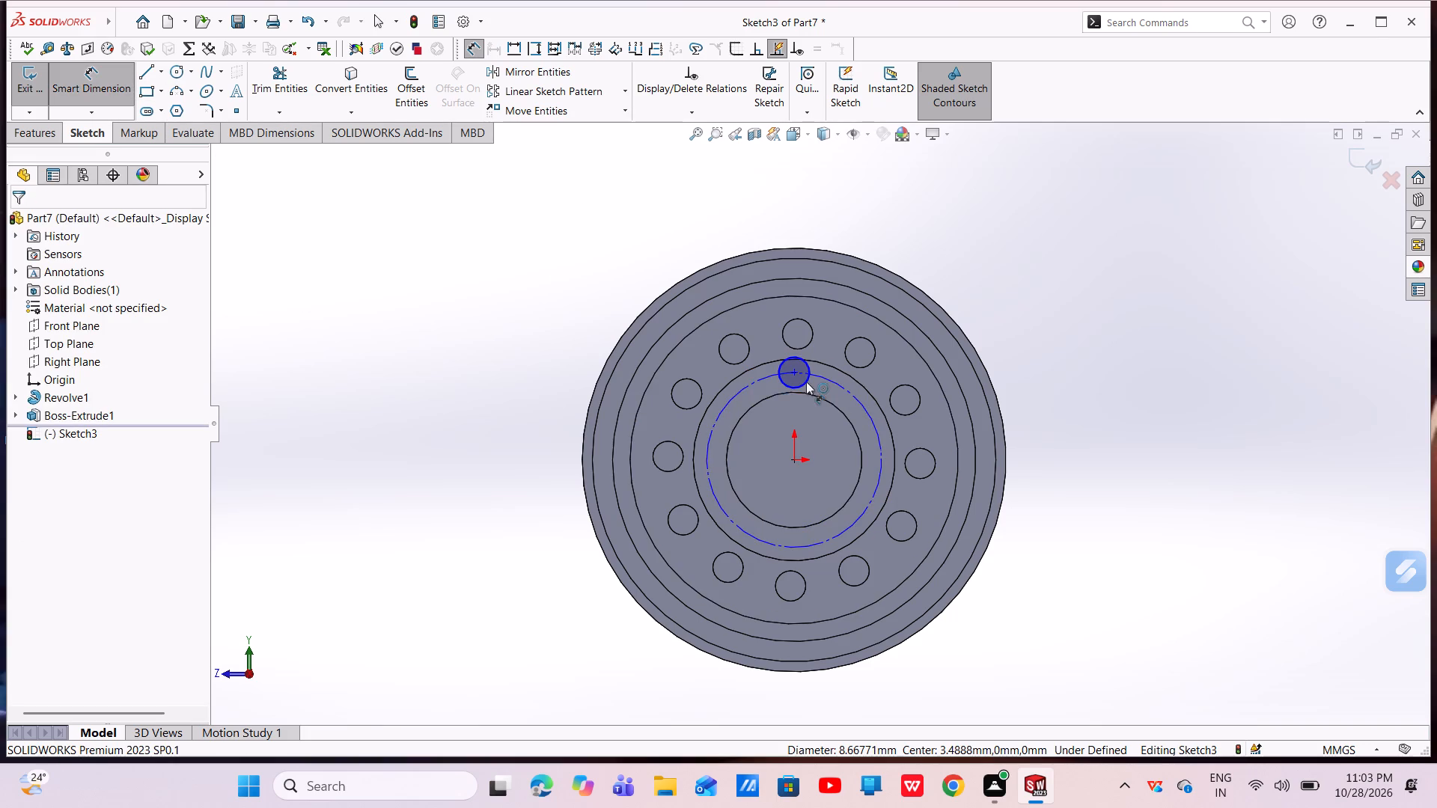
click(807, 378)
click(454, 396)
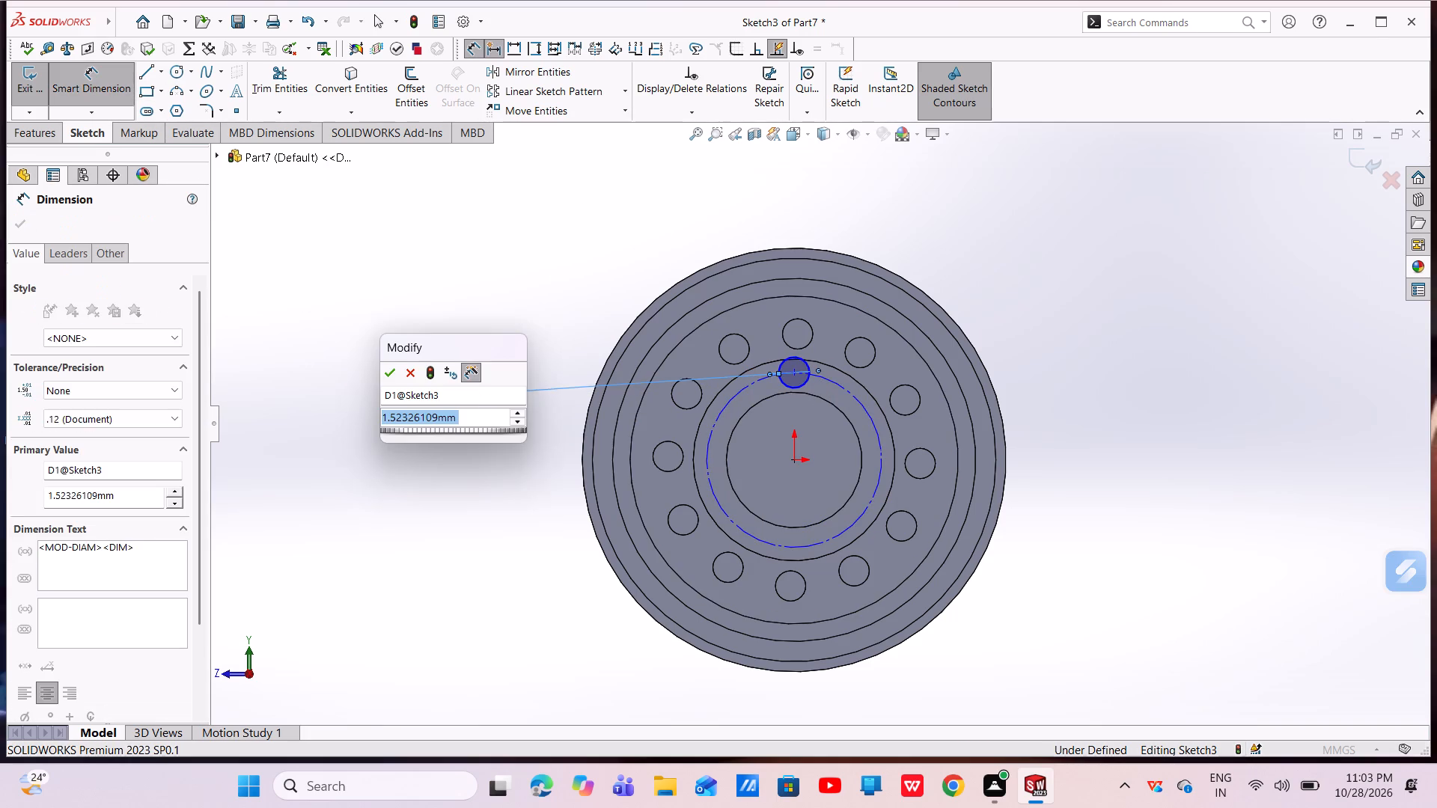
key(BackSpace)
text(0.75)
key(Return)
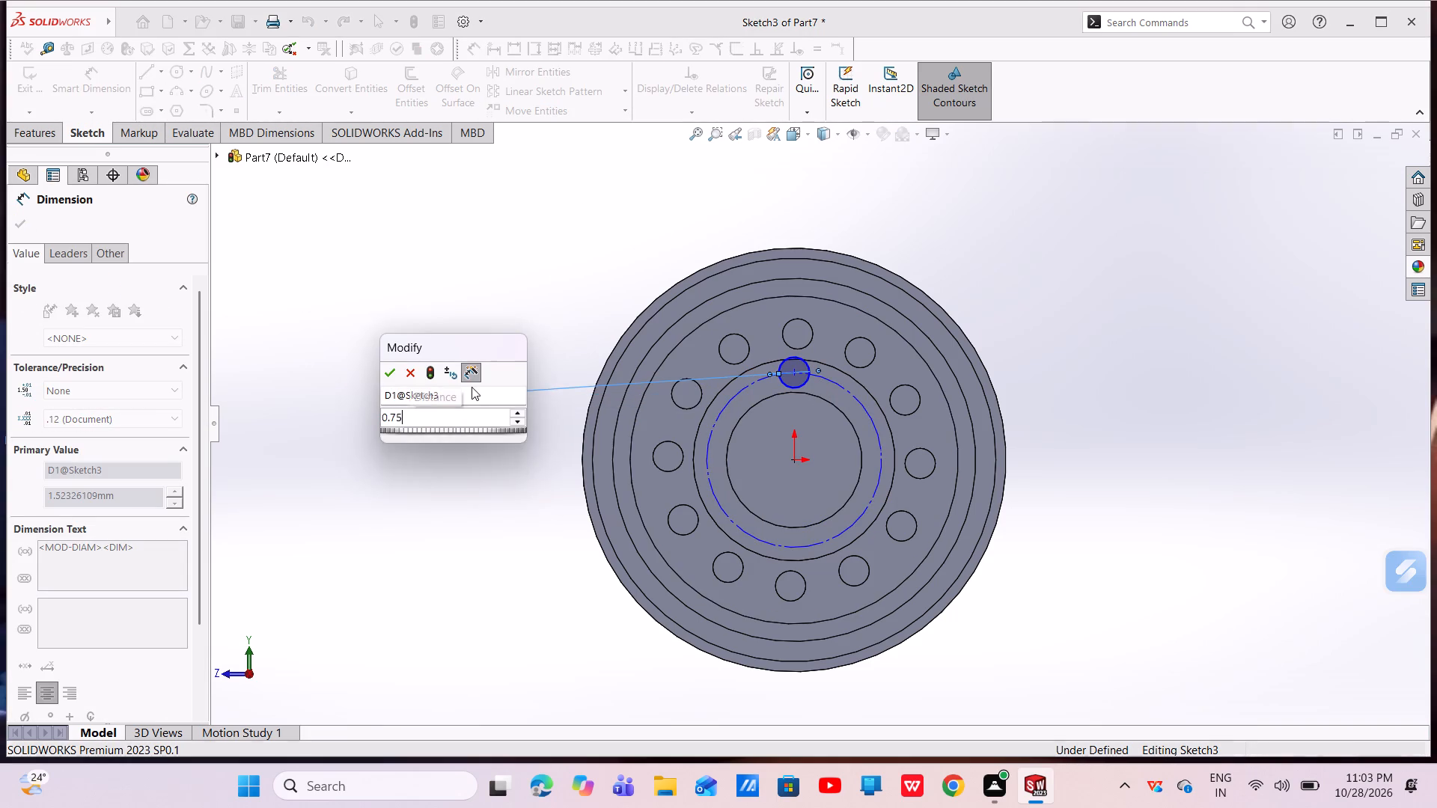
Dimension the construction circle's diameter as 8.5 mm.
click(877, 471)
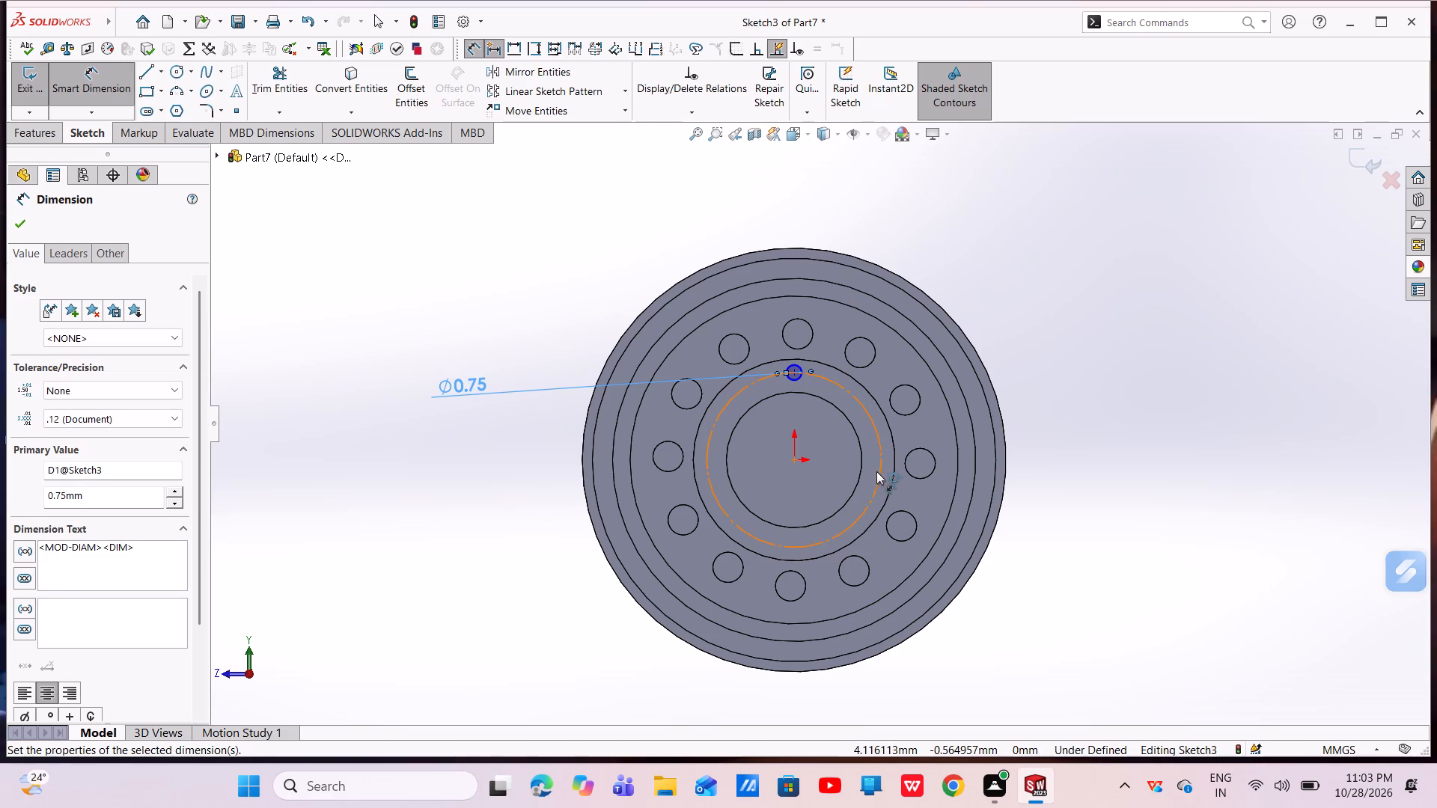
click(1141, 478)
key(BackSpace)
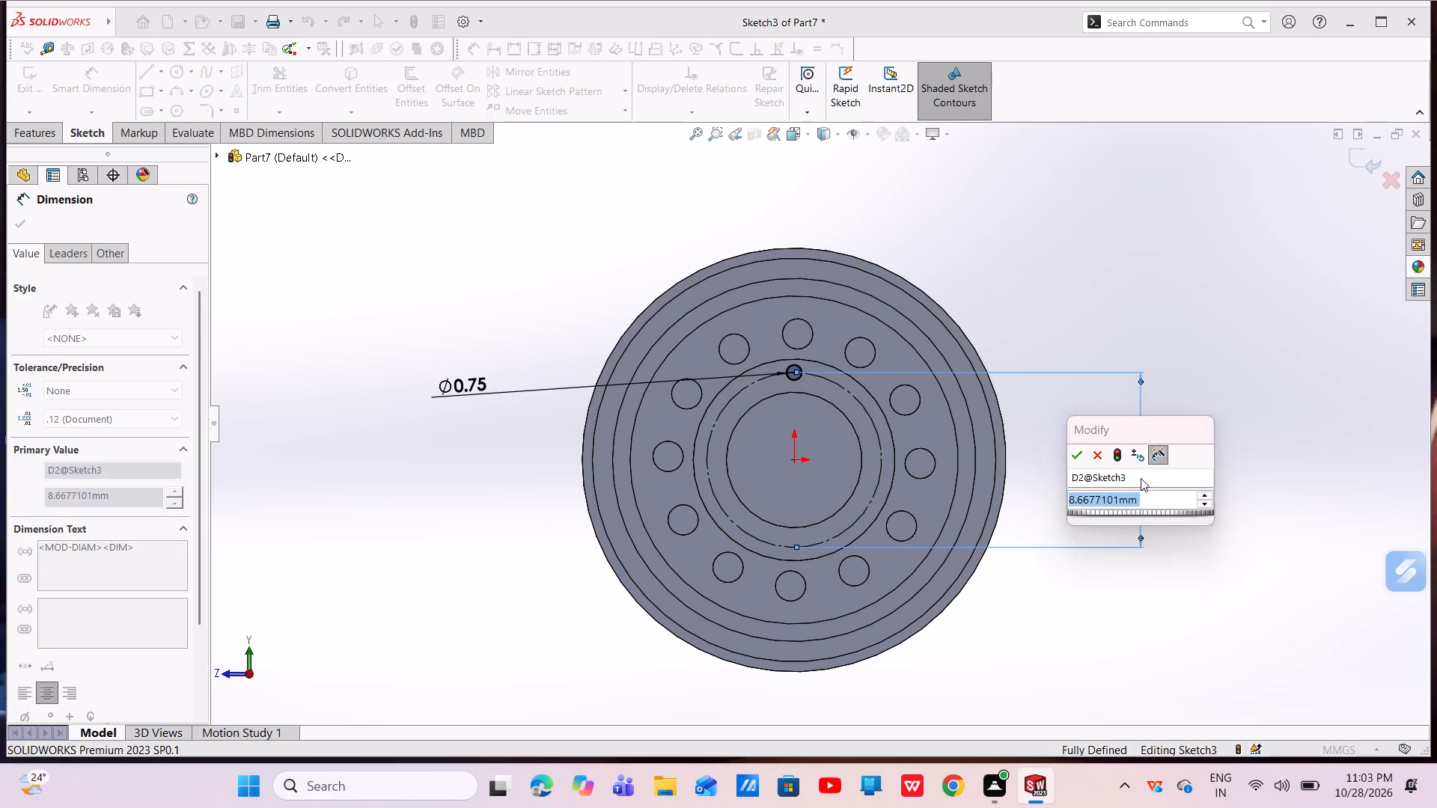
text(8.5)
key(Return)
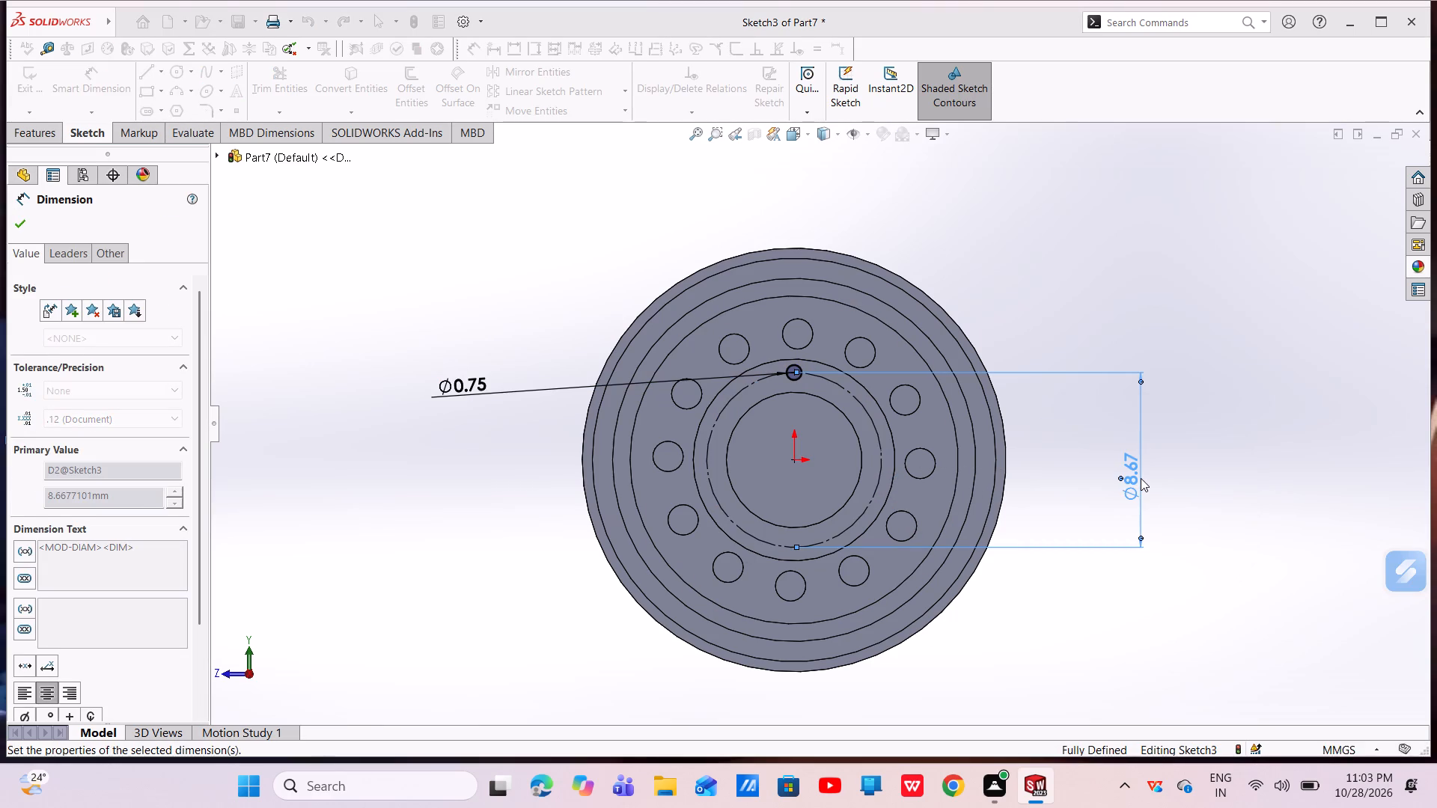
click(19, 230)
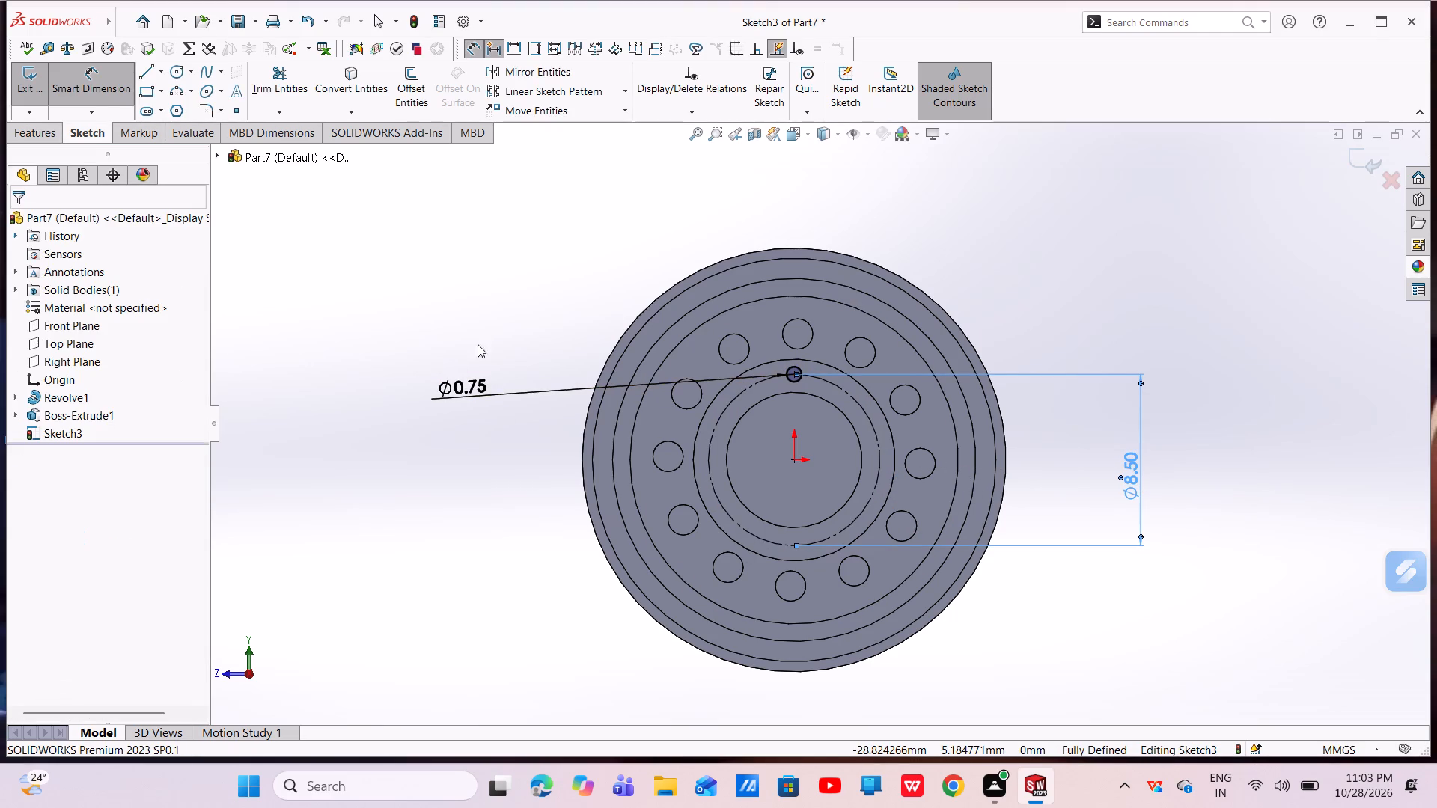
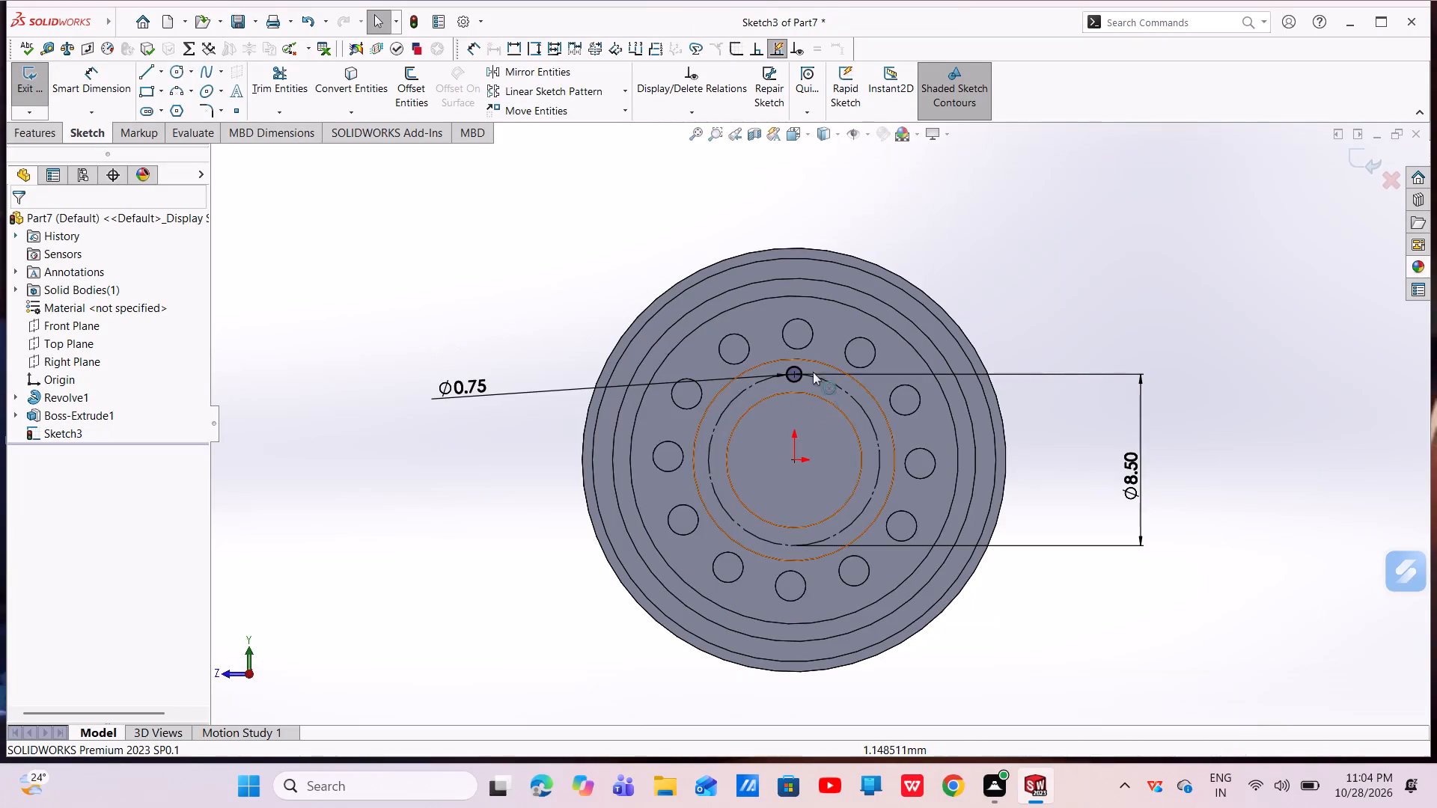
Circular-pattern the 0.75 mm sketch circle about the origin as 12 equally spaced instances over 360 degrees.
click(629, 88)
click(611, 131)
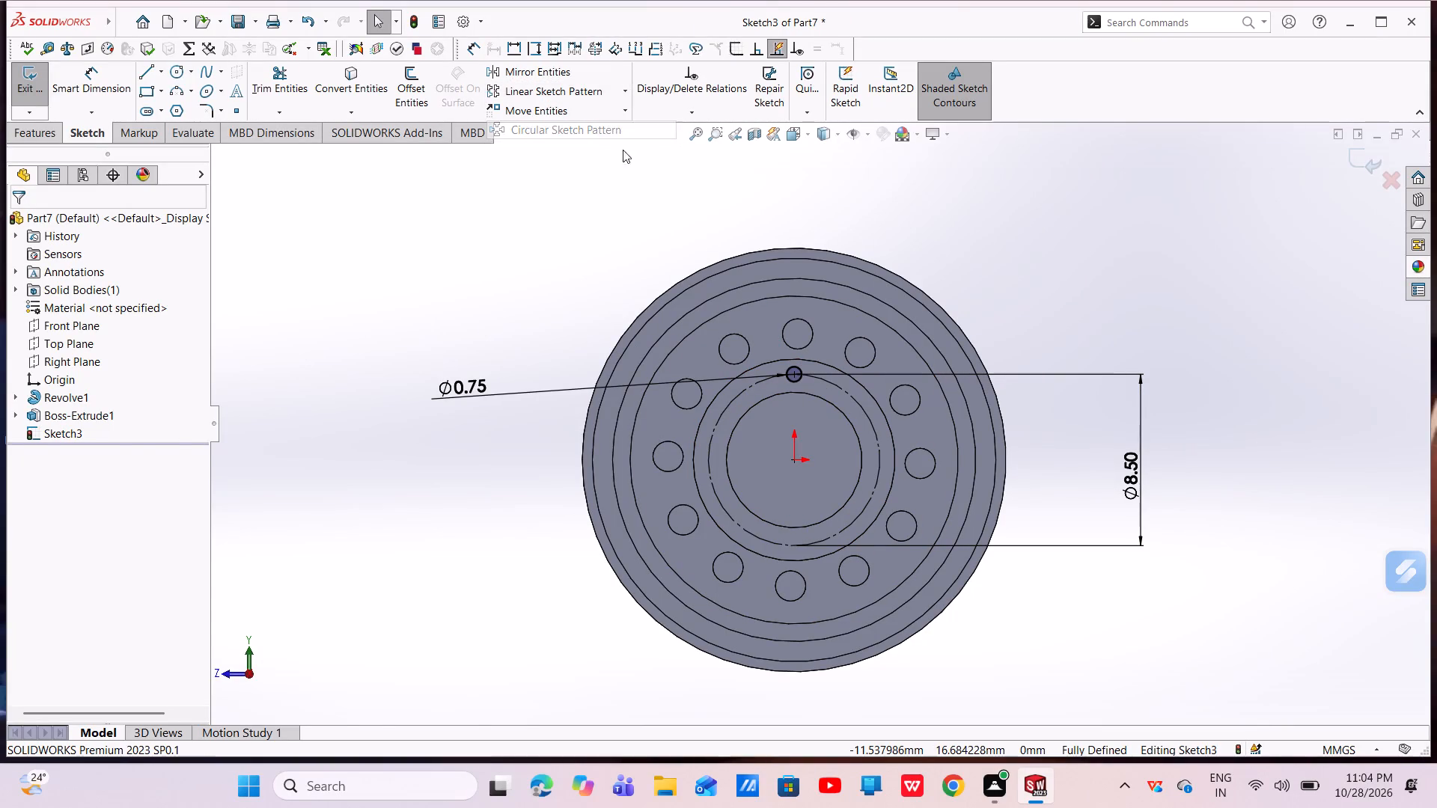
click(796, 459)
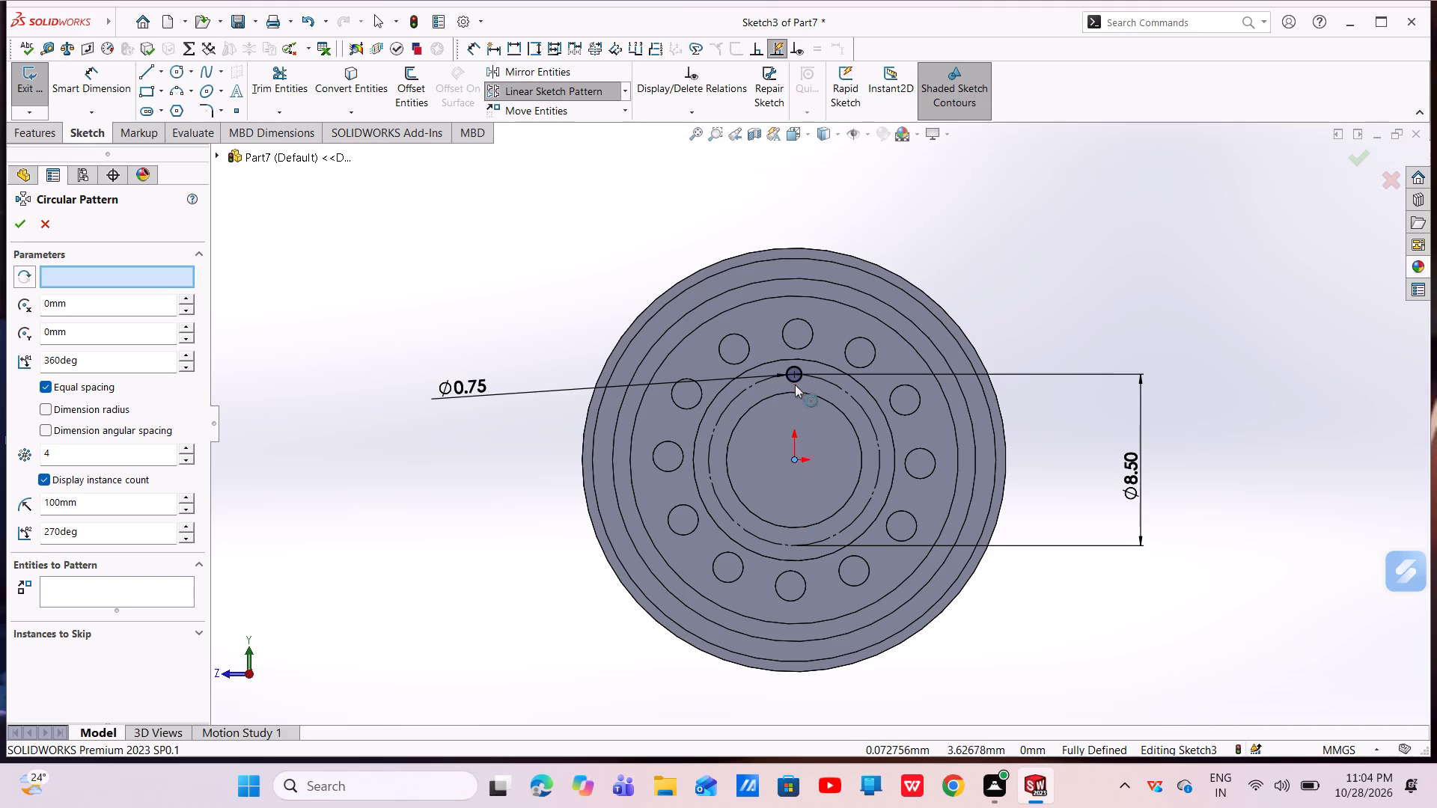
click(147, 280)
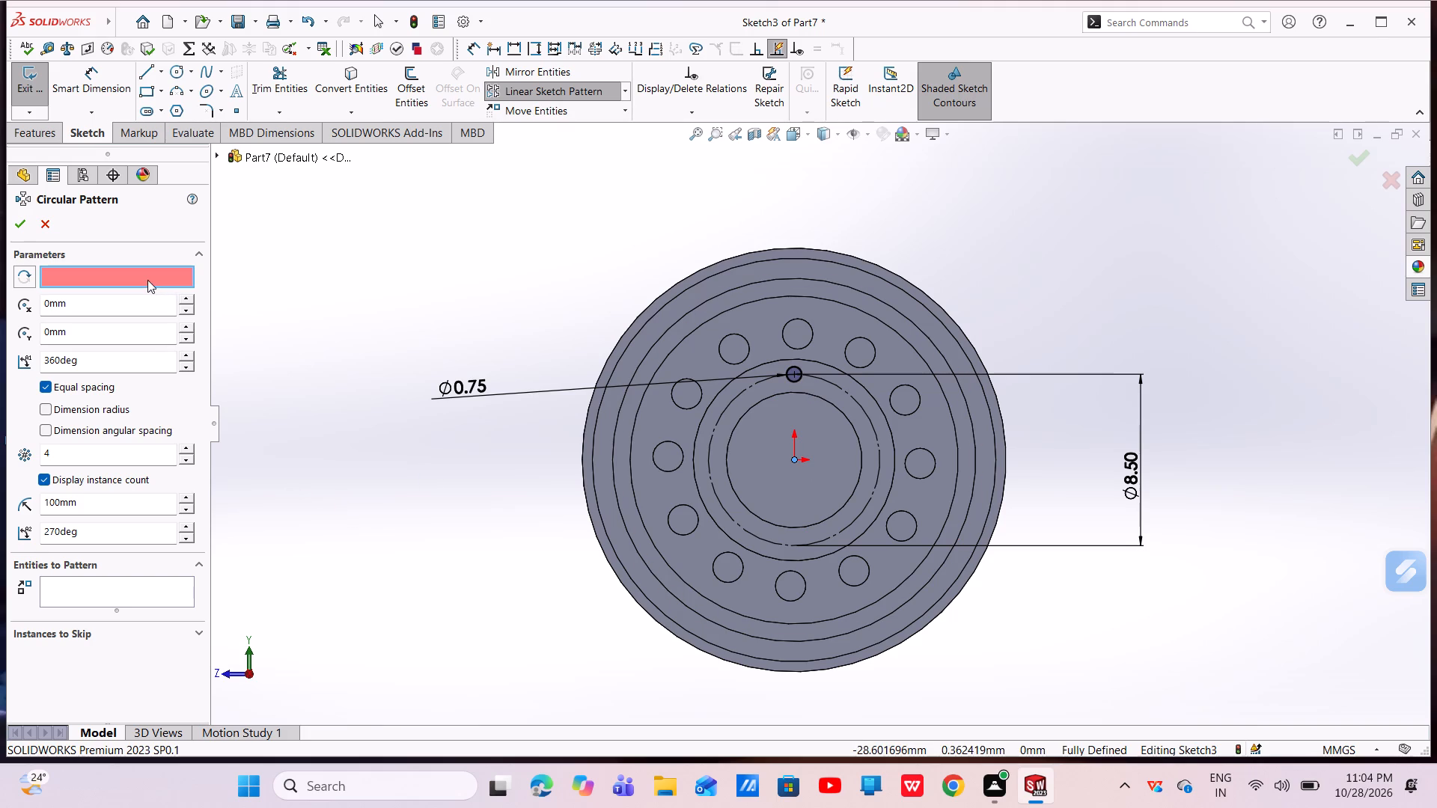
click(792, 459)
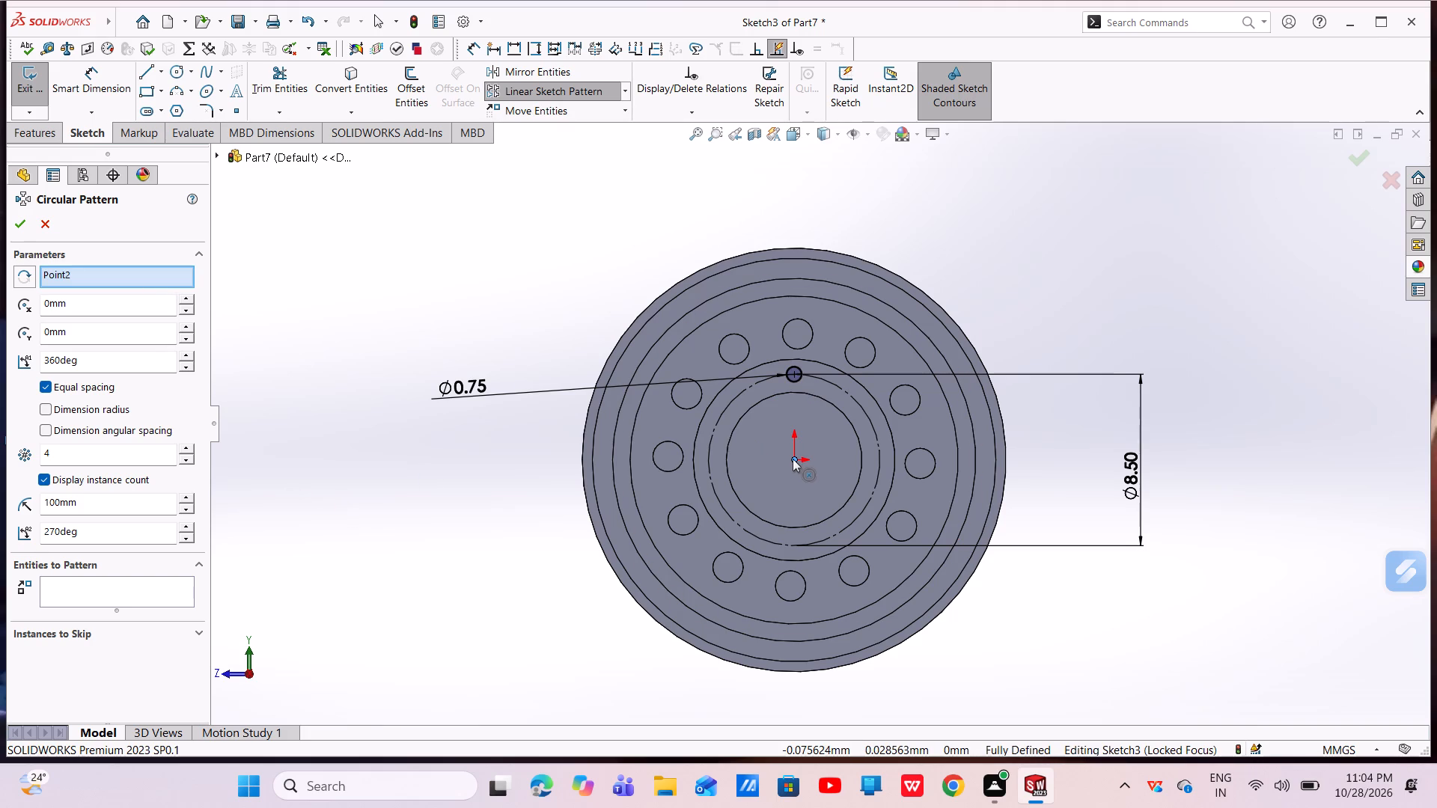
click(141, 593)
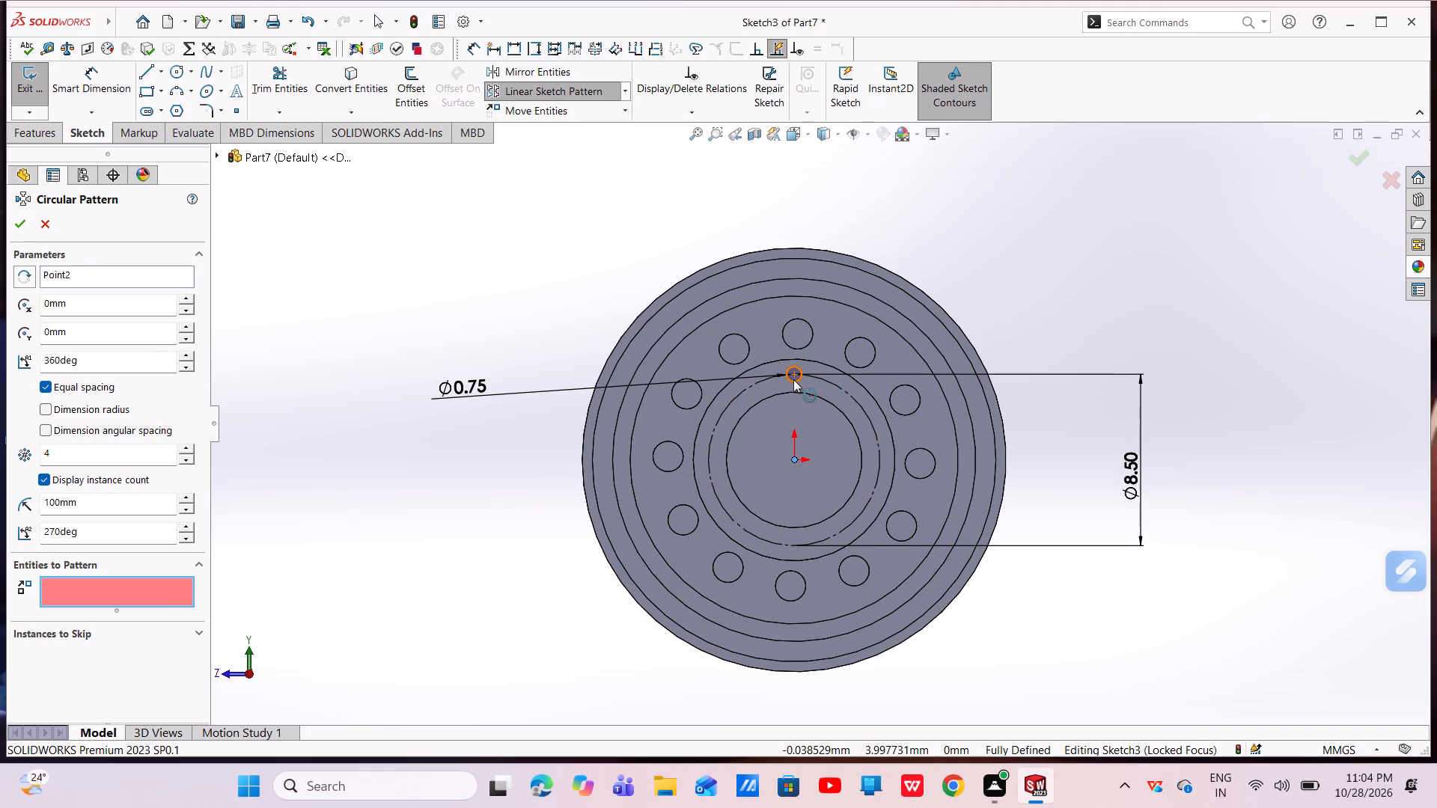
click(793, 379)
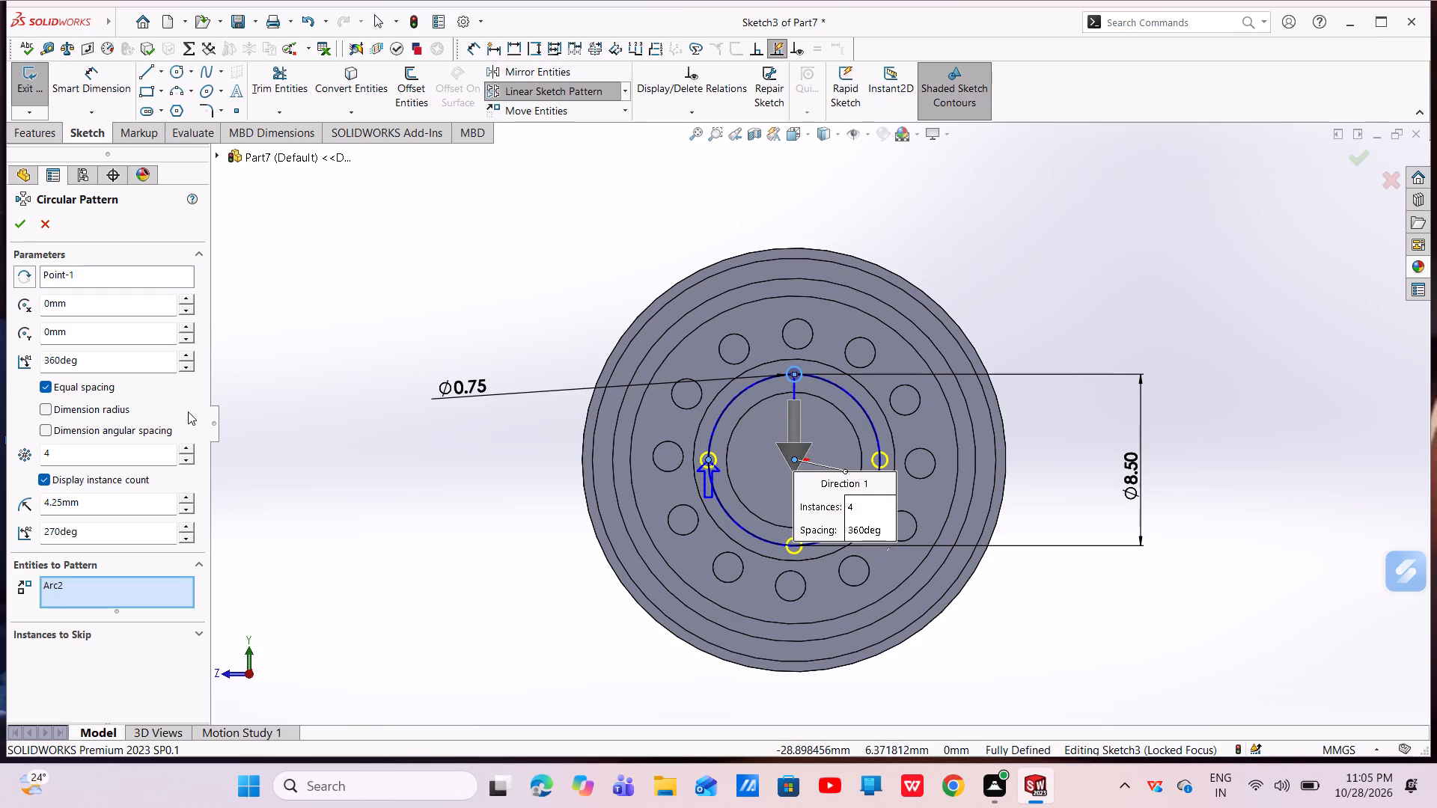
click(189, 450)
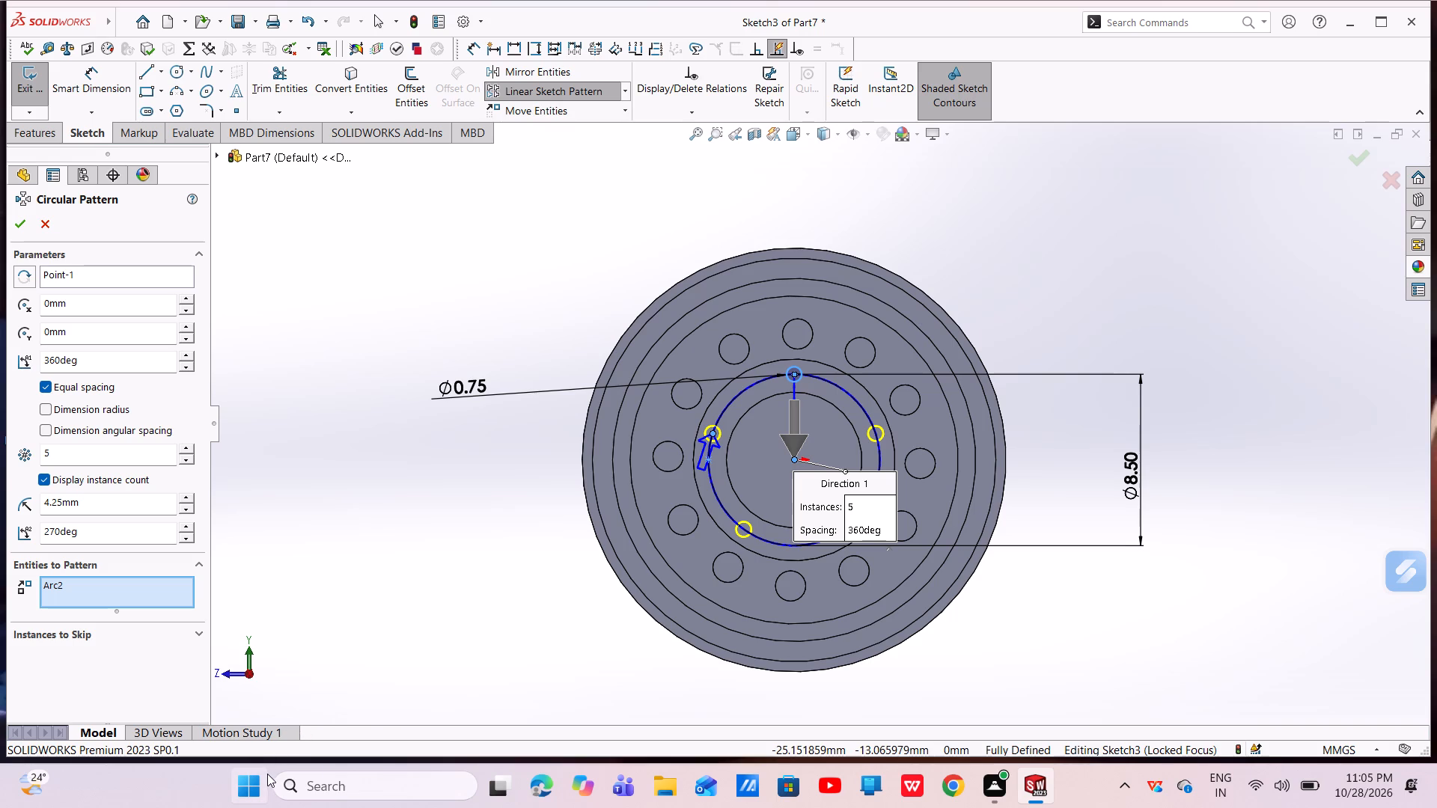
click(192, 450)
click(192, 450)
click(192, 450)
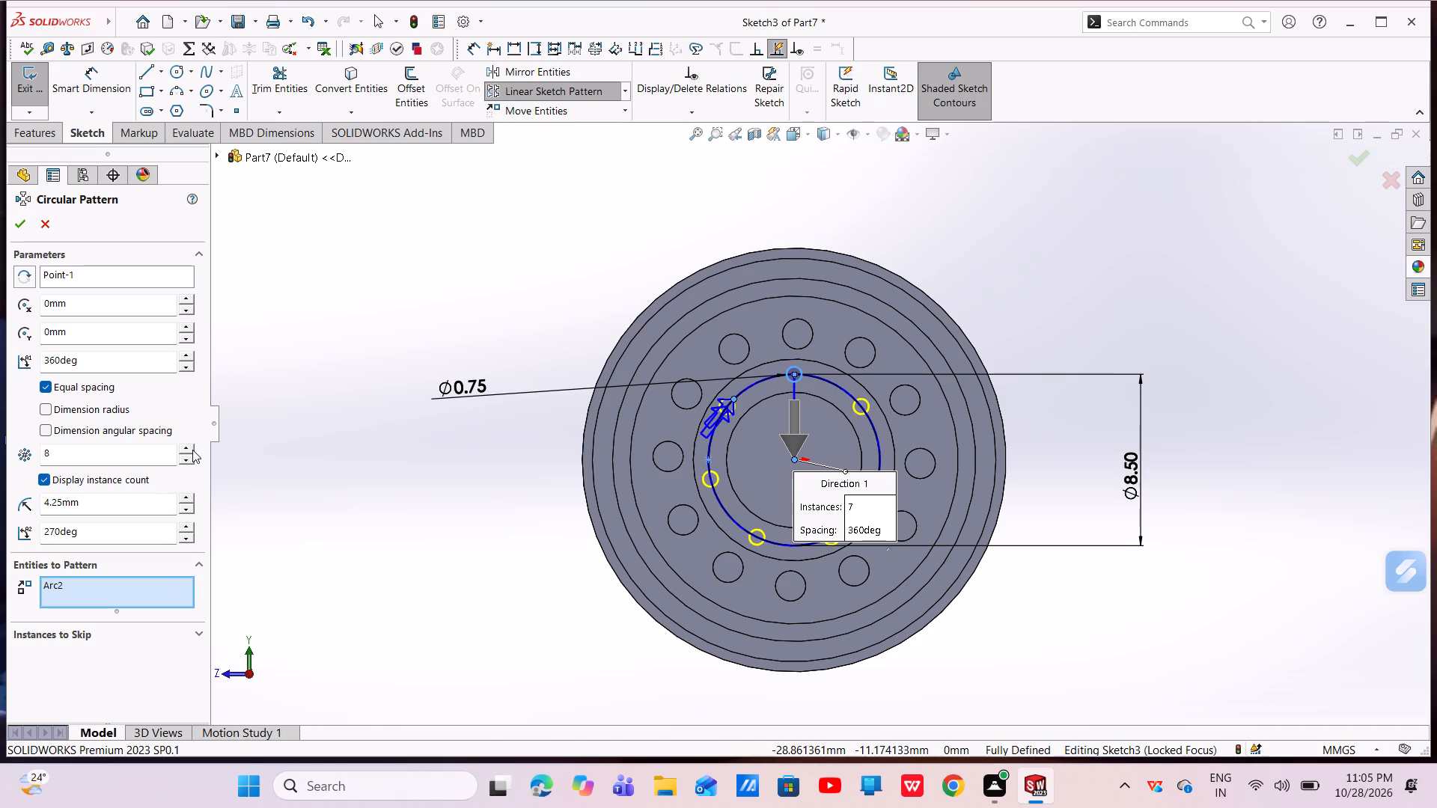
click(192, 450)
click(192, 450)
click(192, 450)
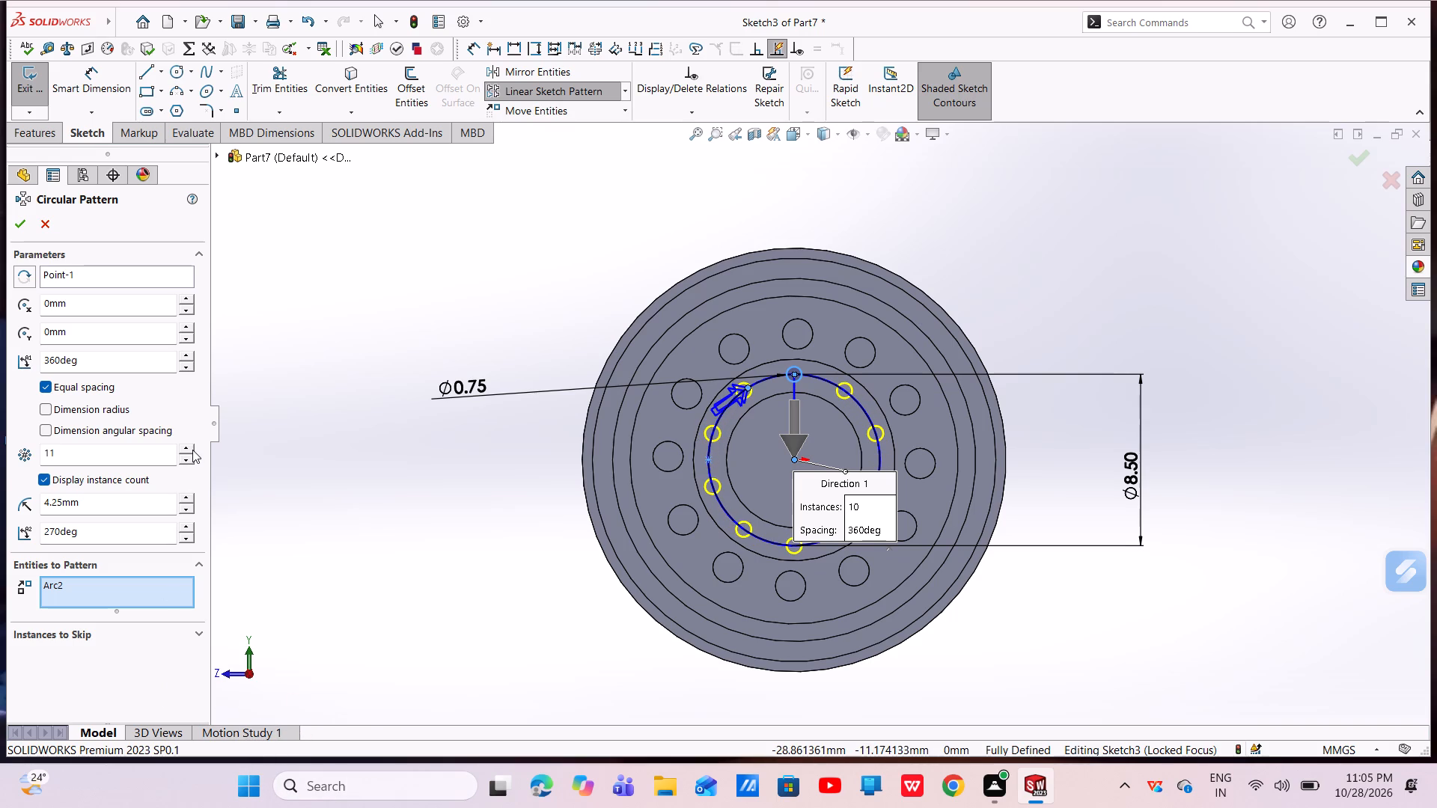
click(192, 450)
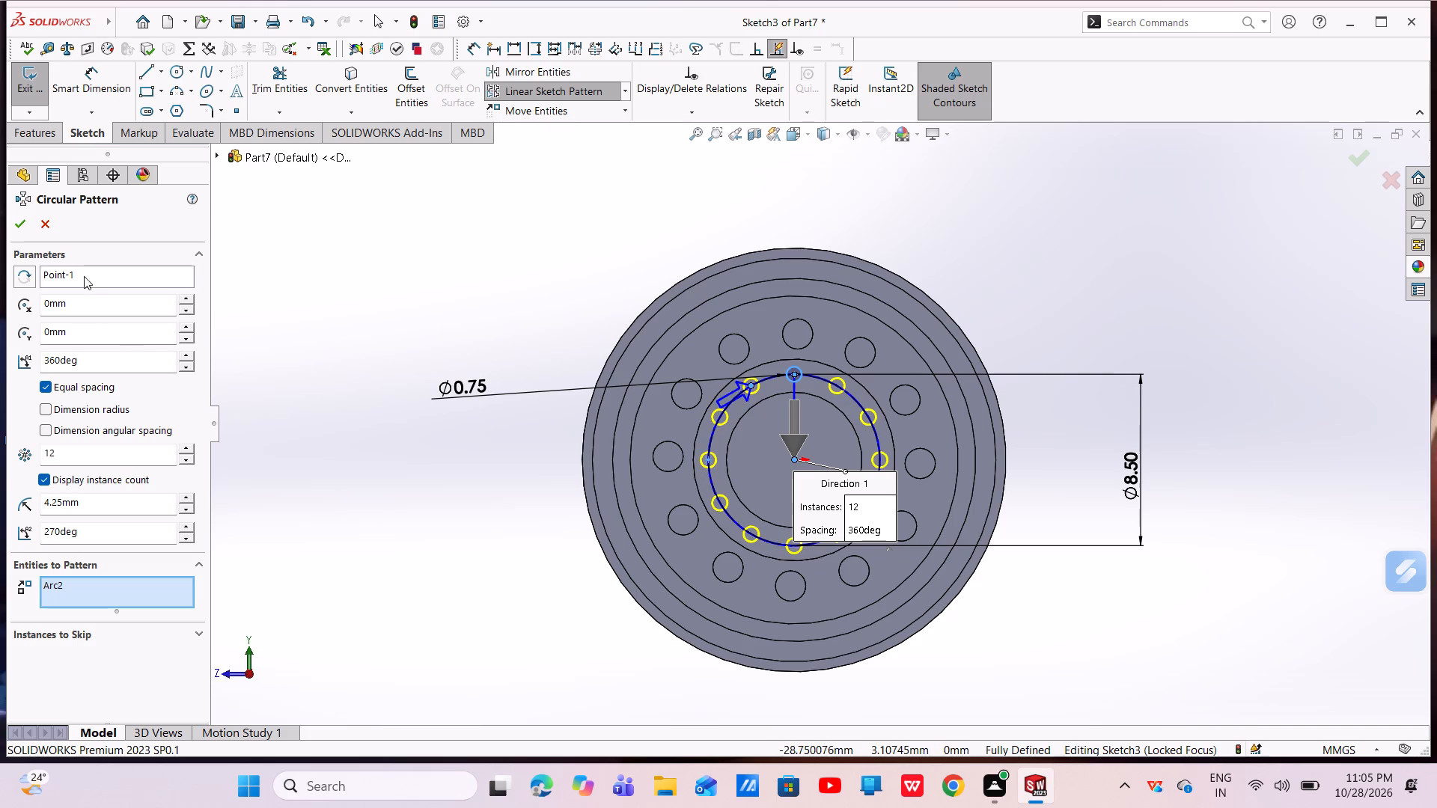
click(10, 232)
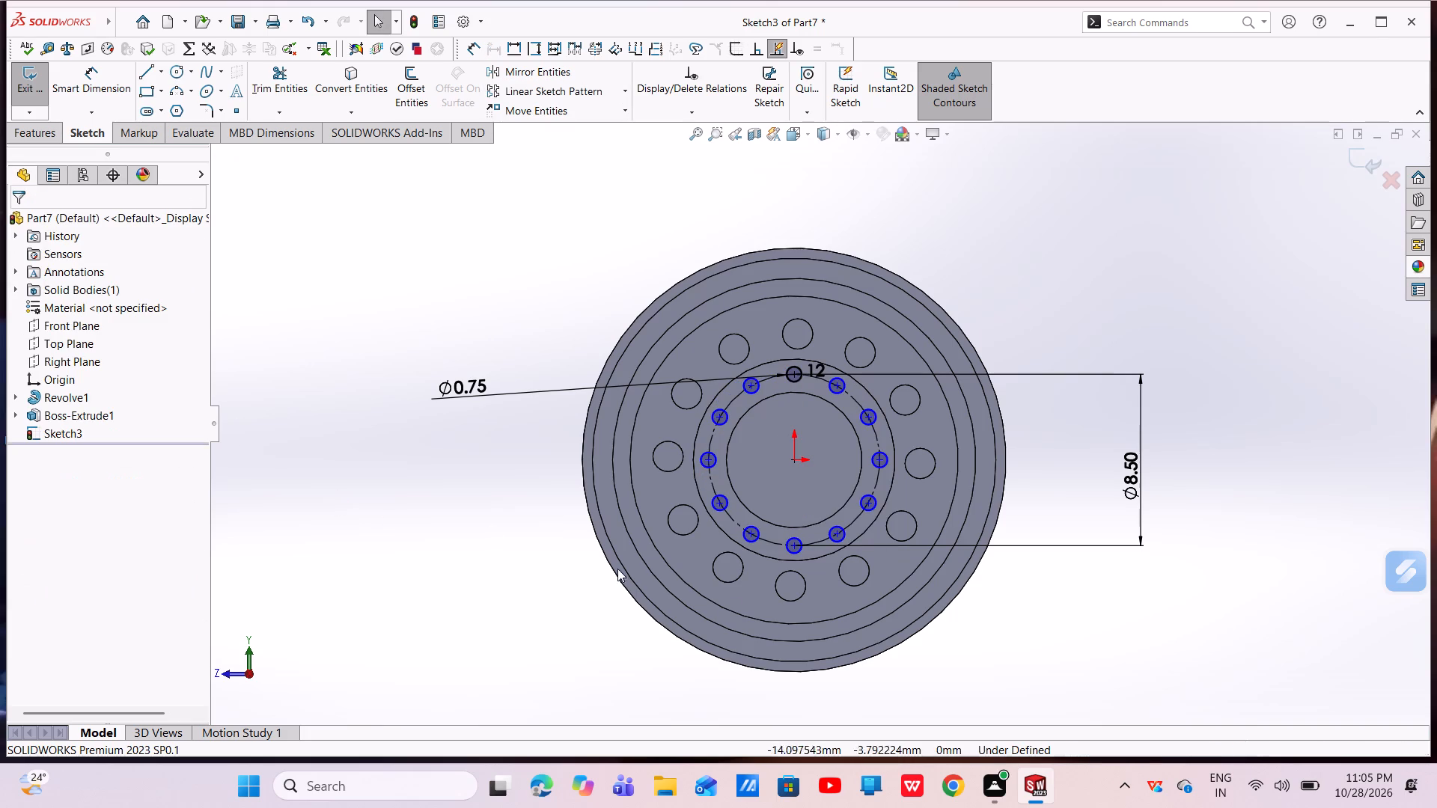
Begin creating a feature from the sketch of patterned 0.75 mm circles on the hub face.
click(34, 136)
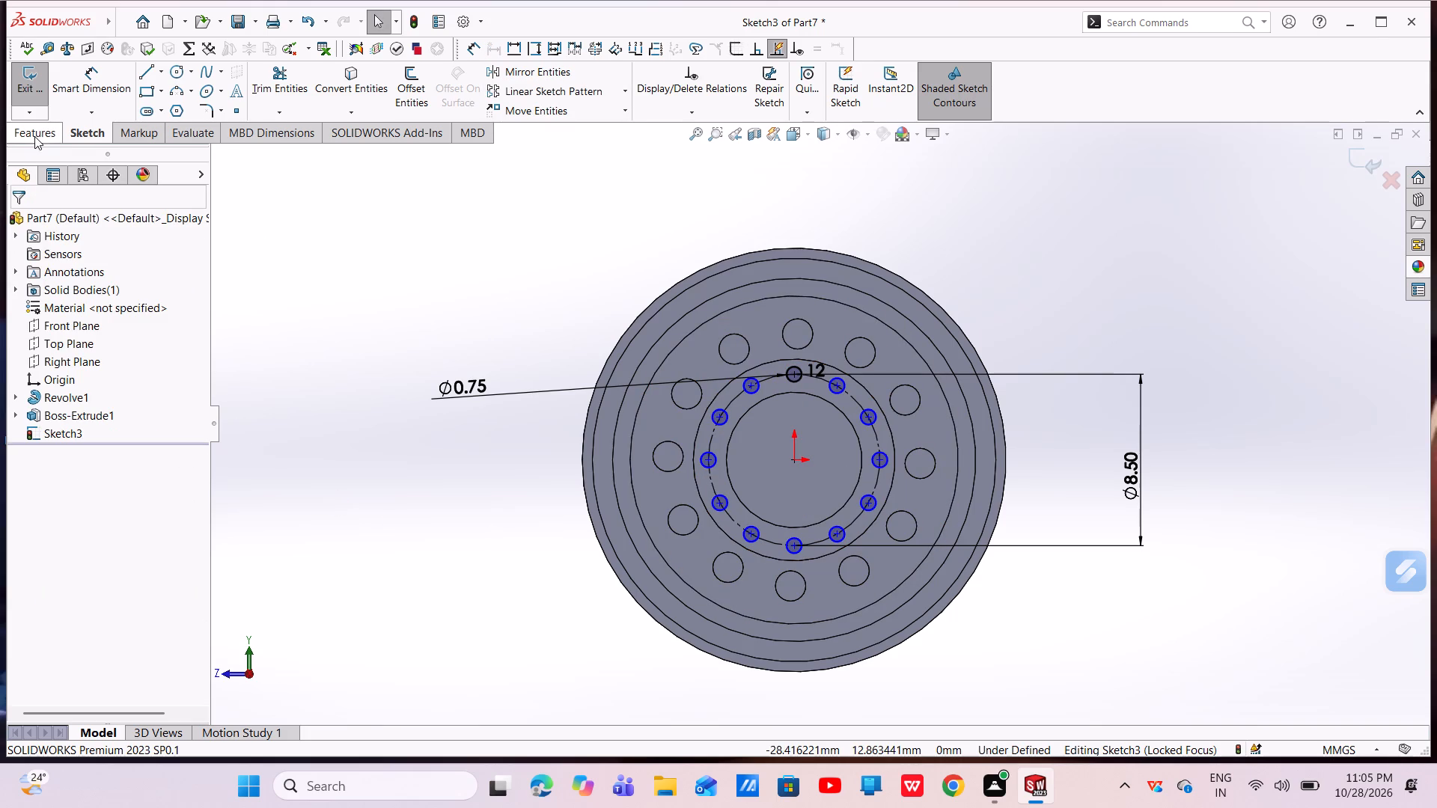
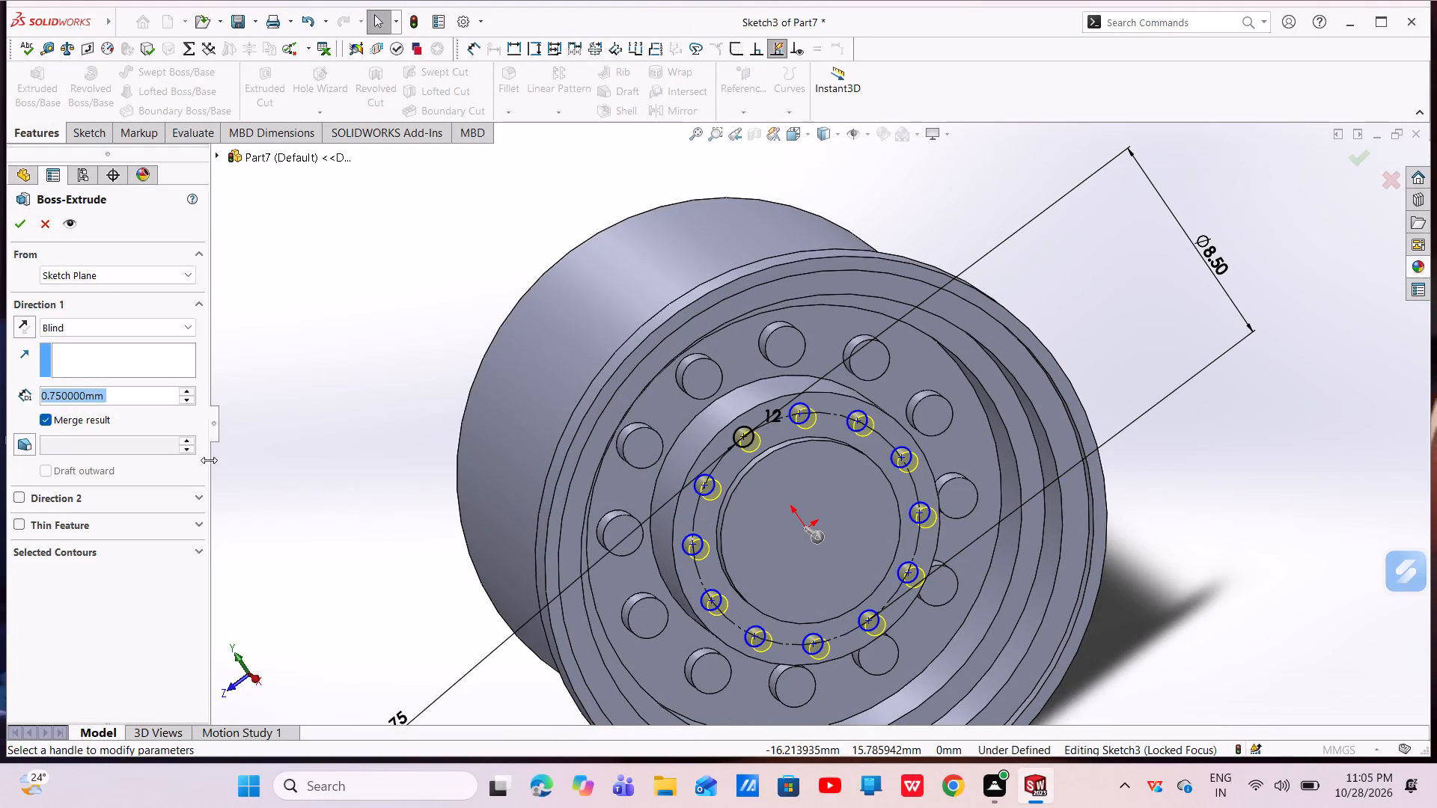
Extrude the twelve patterned circles on the hub face as Blind bosses 0.25 mm deep.
key(BackSpace)
text(0.)
text(25)
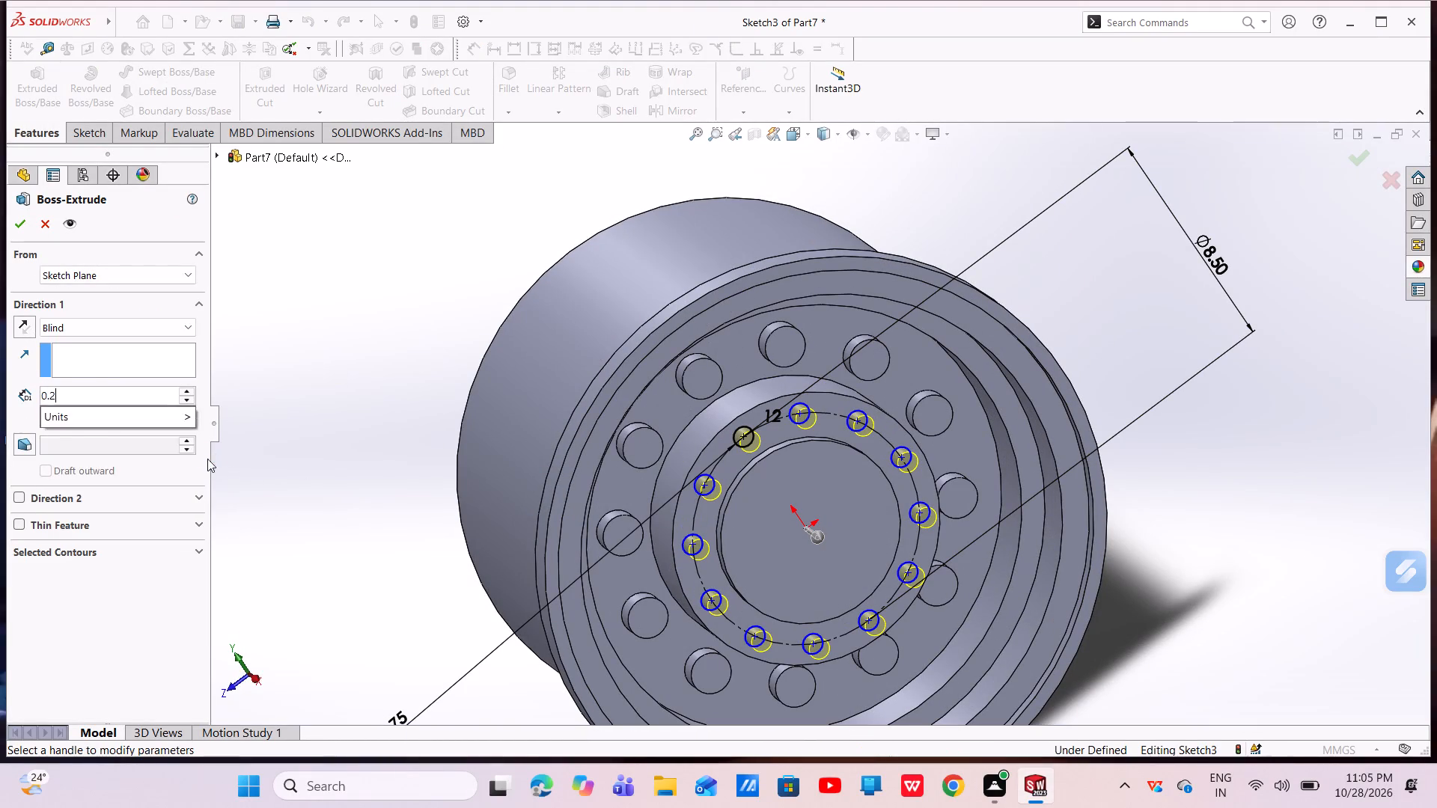
key(Return)
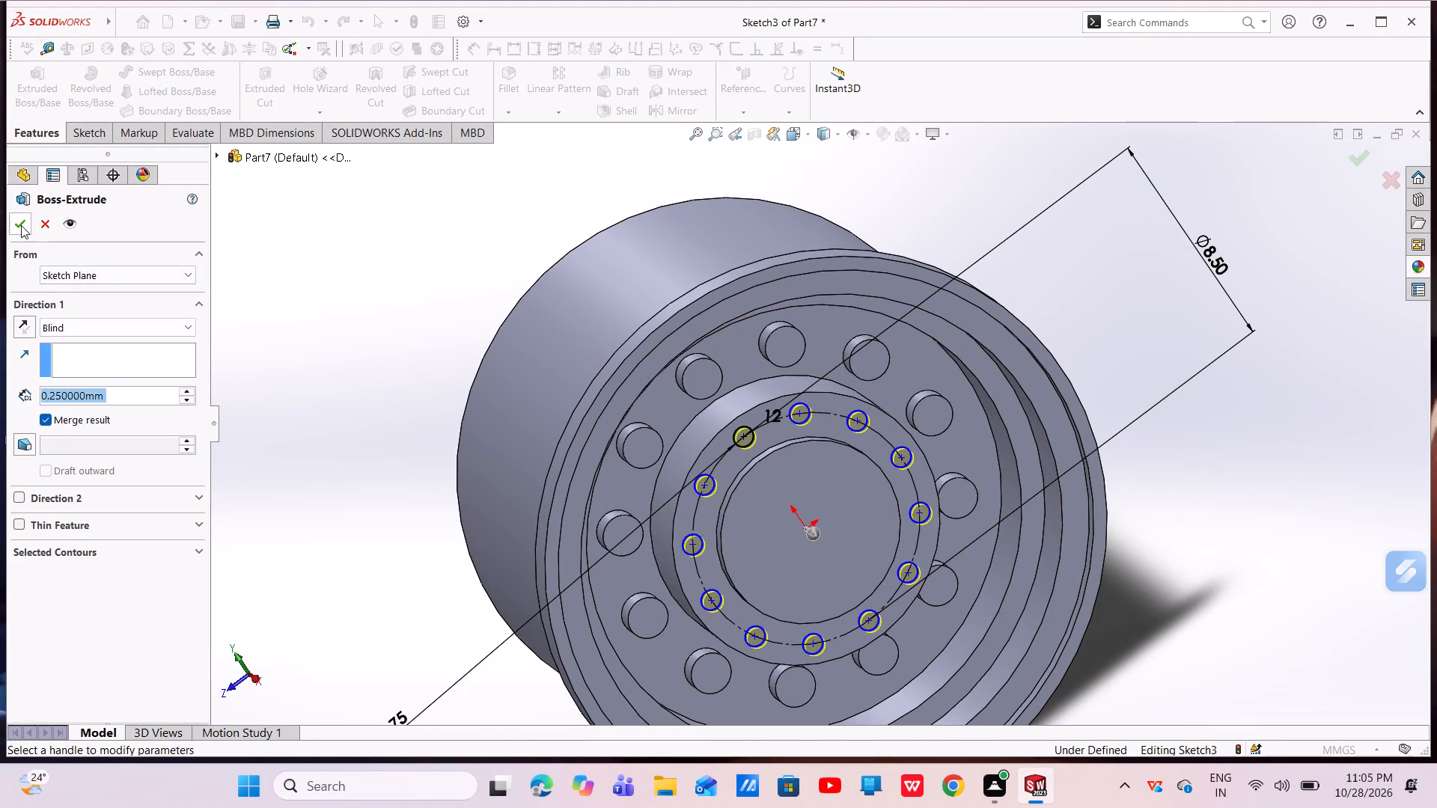
click(21, 225)
Examine the twelve small bosses on the hub face and the central recess from several angles.
scroll(803, 521, down, 4)
scroll(799, 518, up, 3)
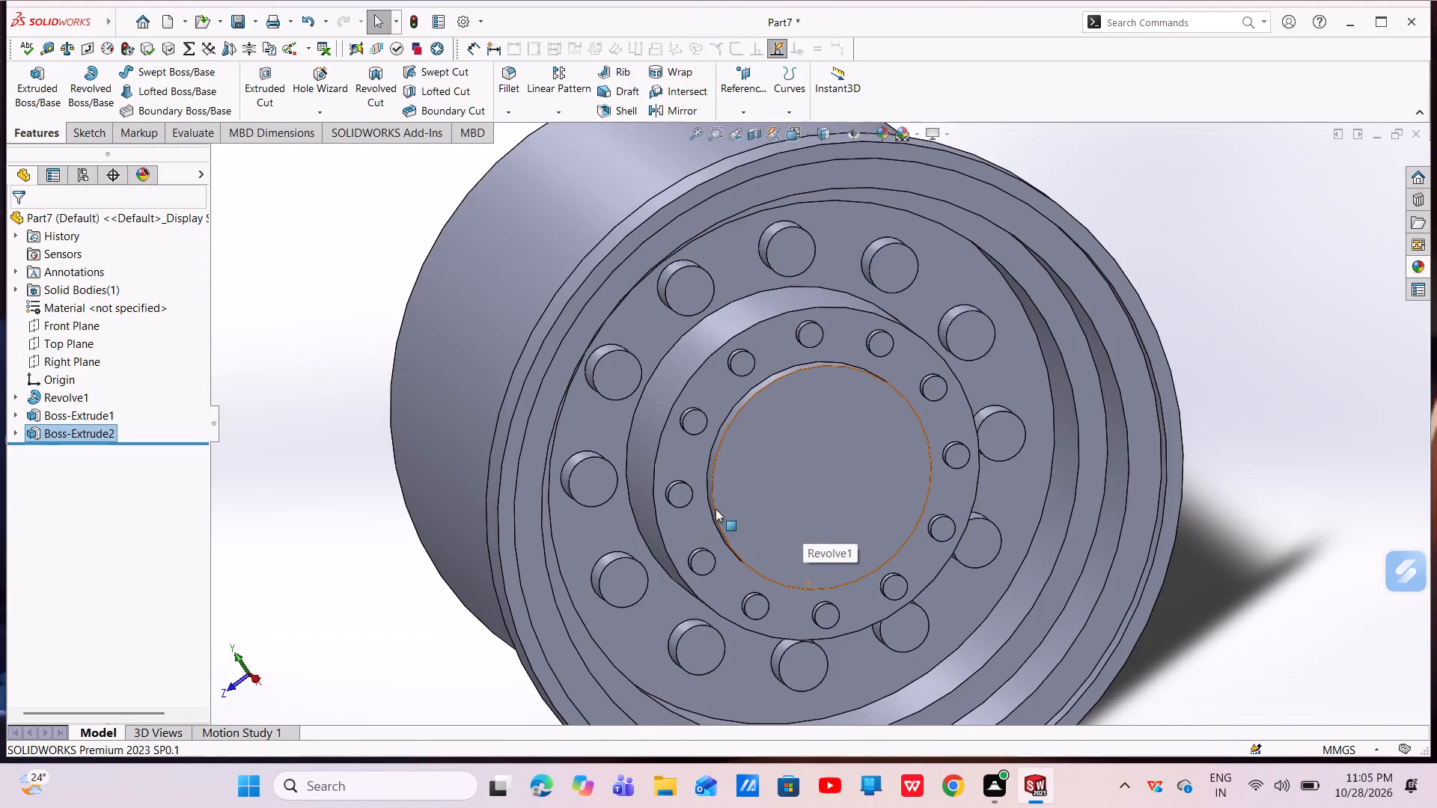
middle_drag(720, 509, 776, 506)
scroll(725, 412, down, 5)
scroll(760, 477, up, 3)
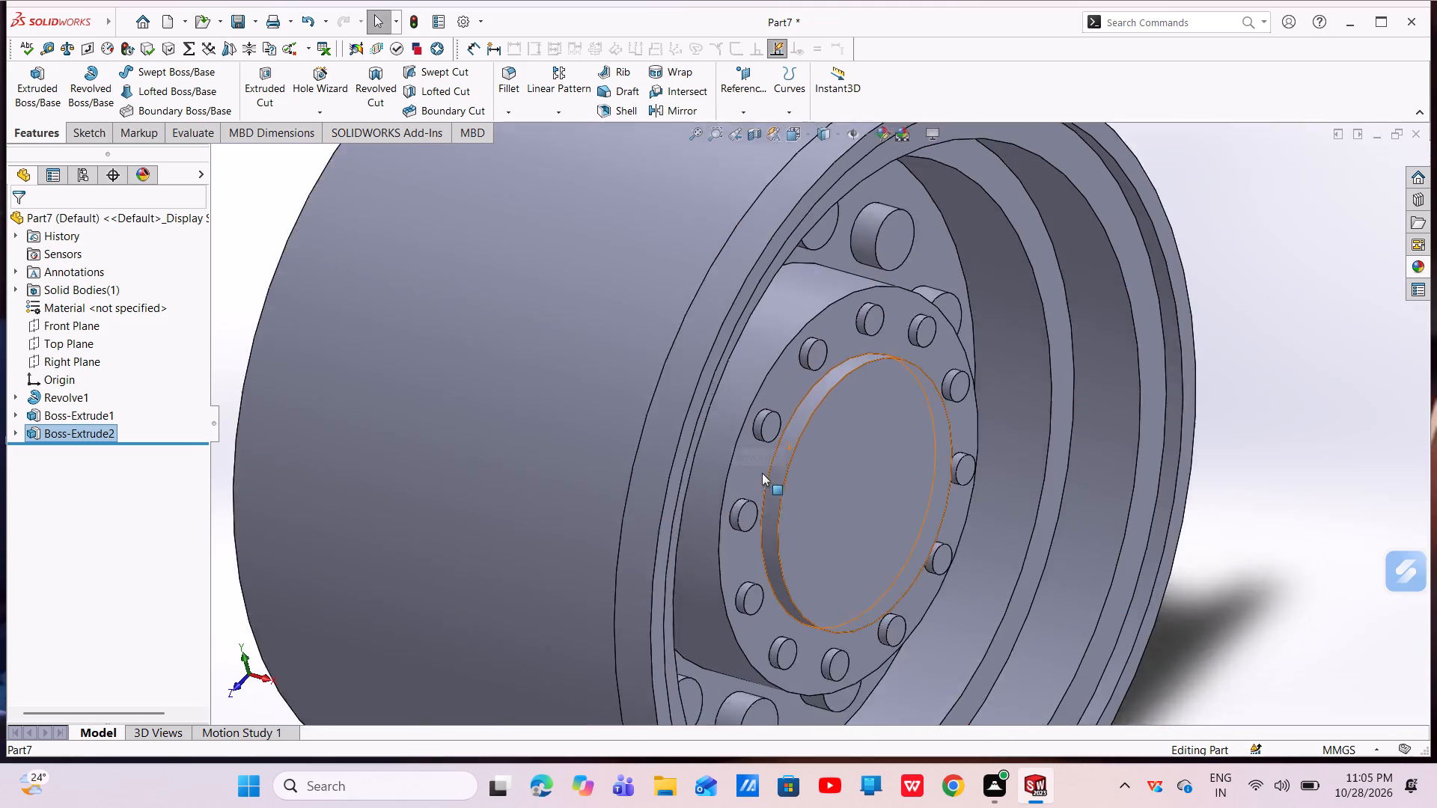
scroll(762, 473, up, 5)
middle_drag(852, 492, 734, 536)
scroll(768, 442, down, 2)
scroll(767, 444, up, 1)
scroll(767, 446, down, 2)
scroll(774, 457, up, 2)
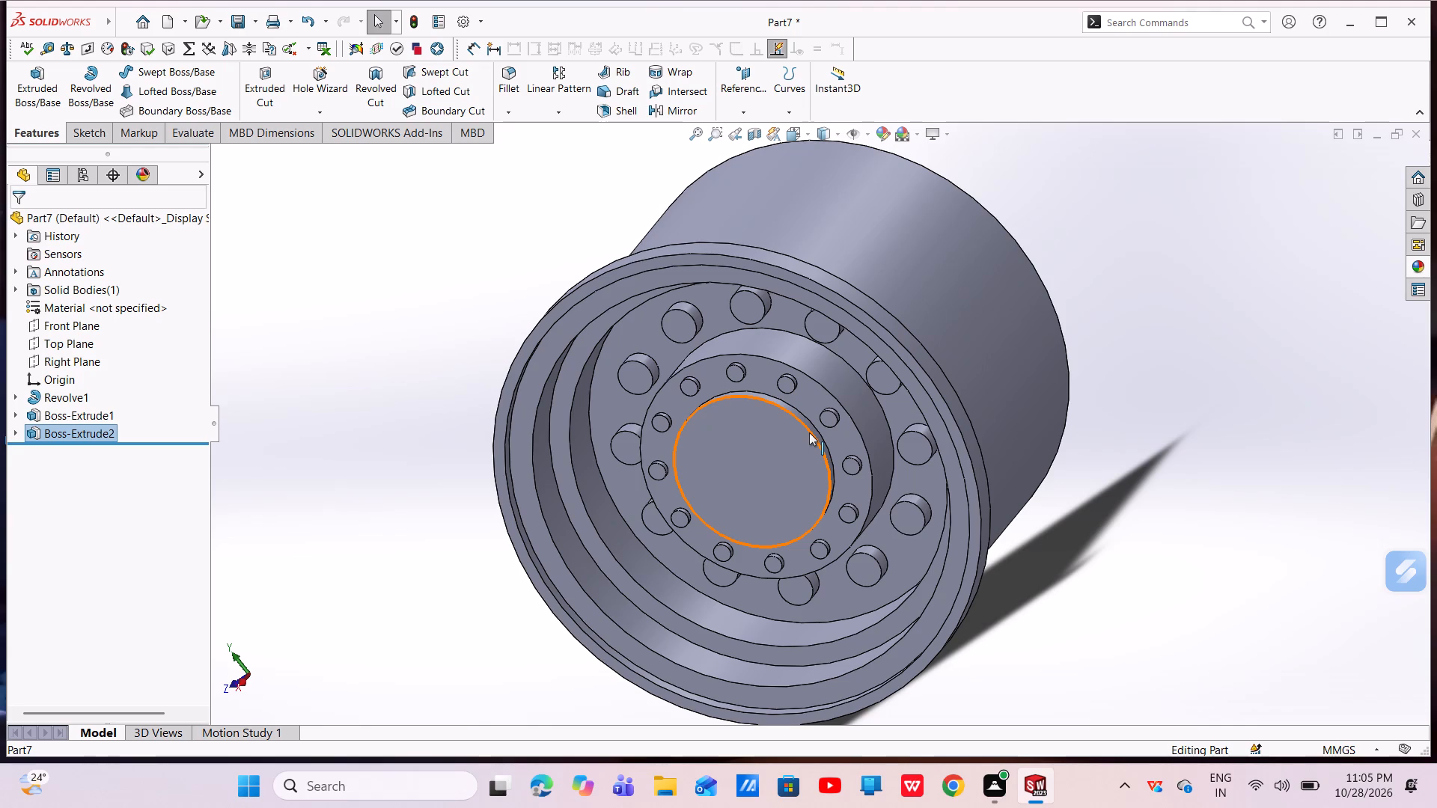
Sketch a circle about 2.82 mm in diameter, centred on the origin, on the hub's central circular face.
click(773, 459)
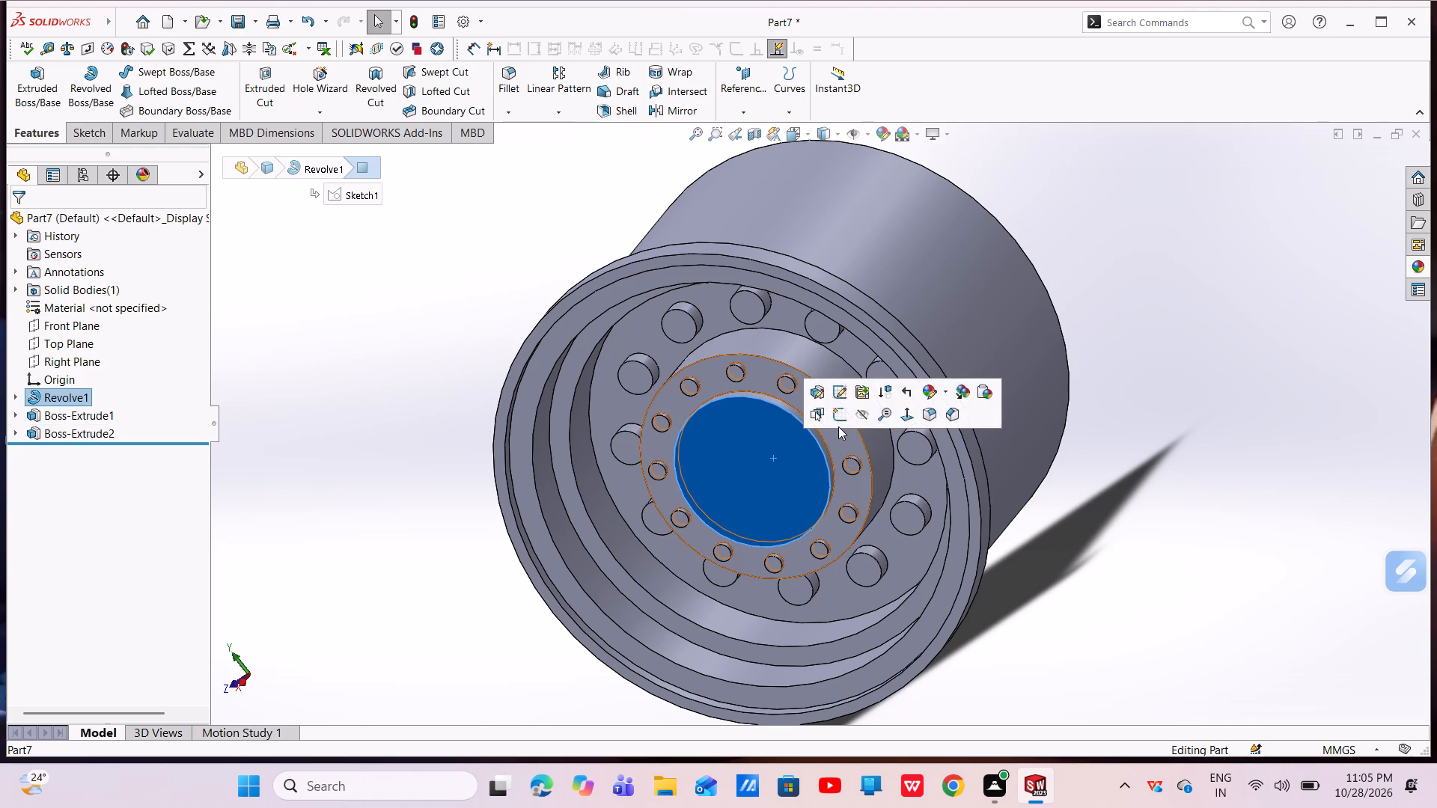
click(843, 420)
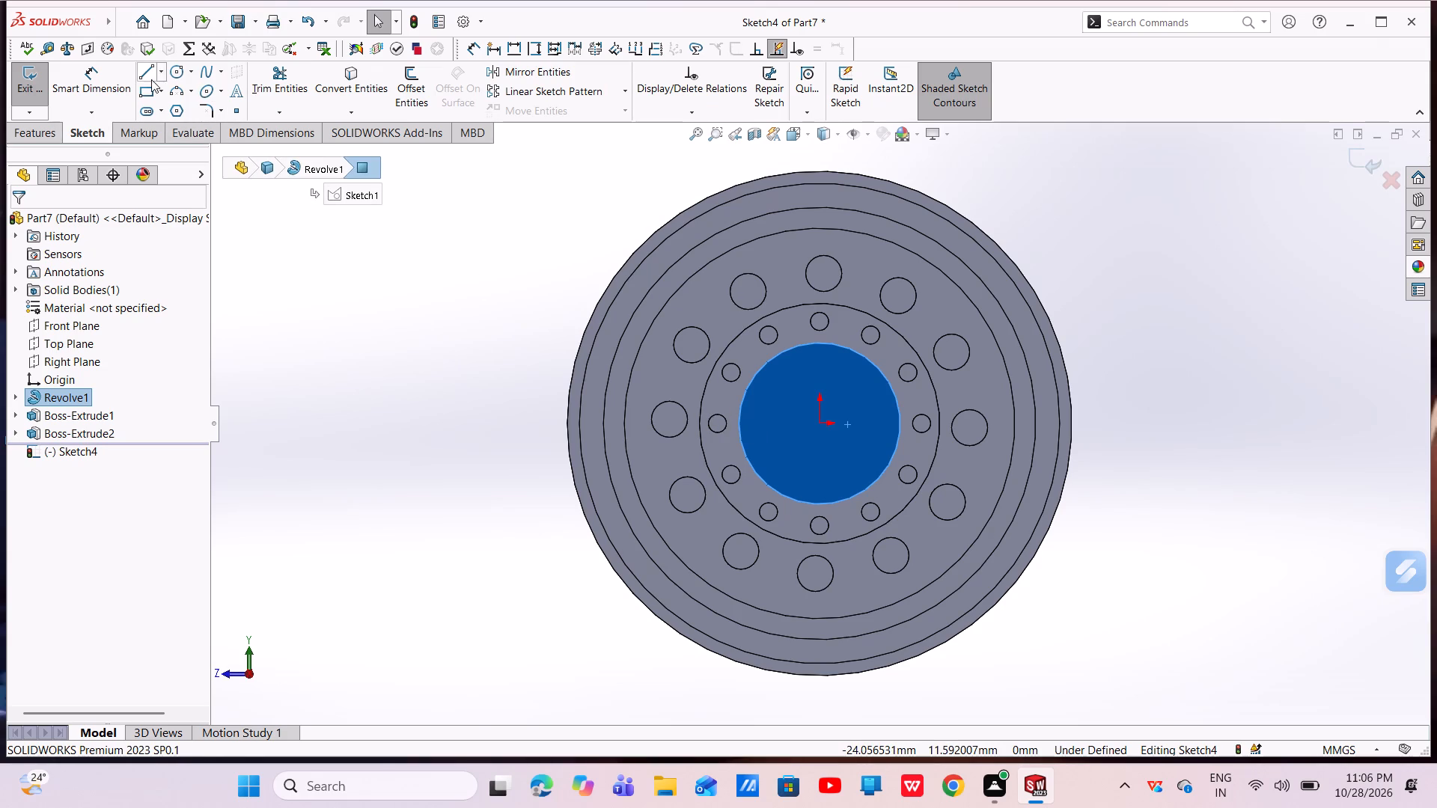
click(171, 73)
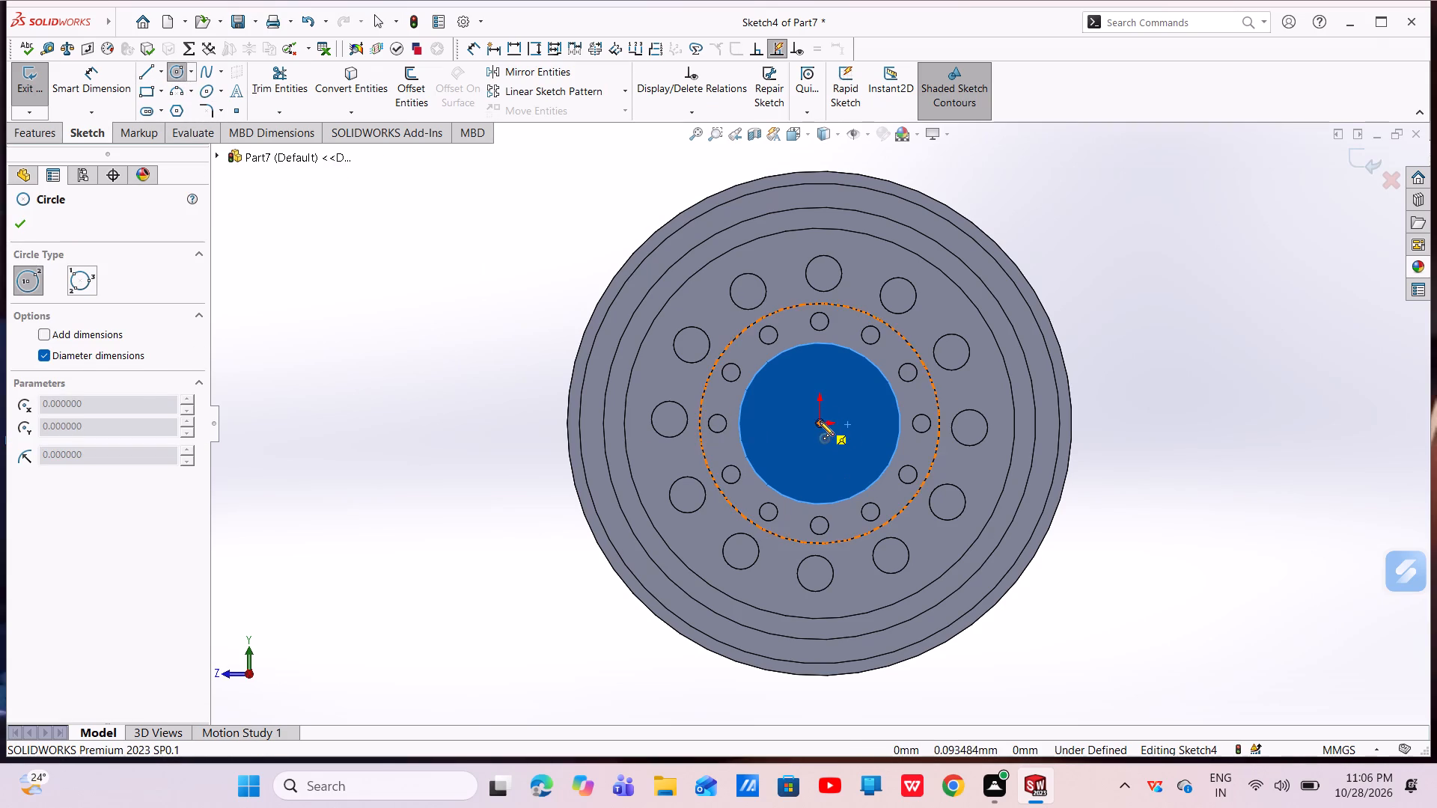
click(820, 421)
click(837, 453)
right_click(837, 453)
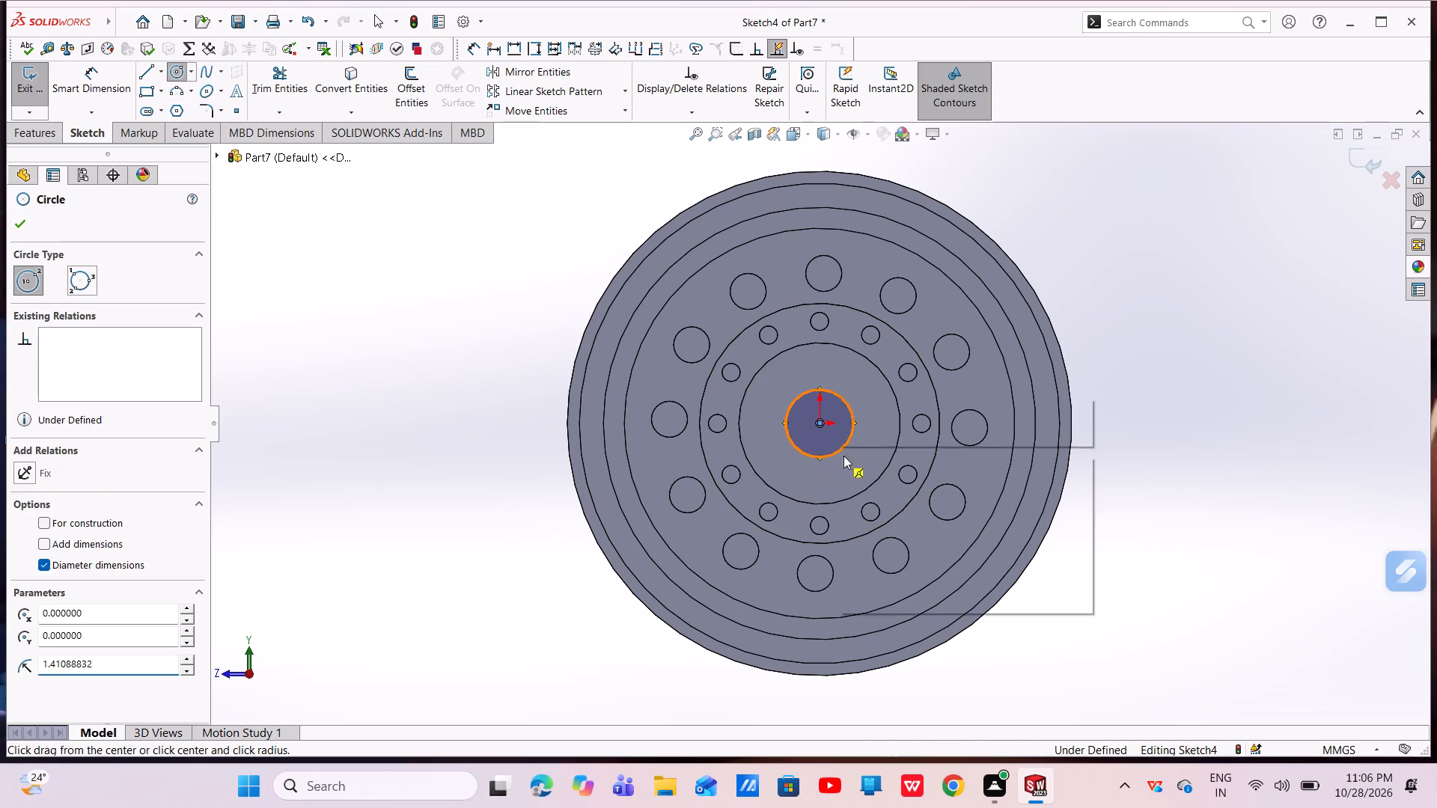
click(858, 465)
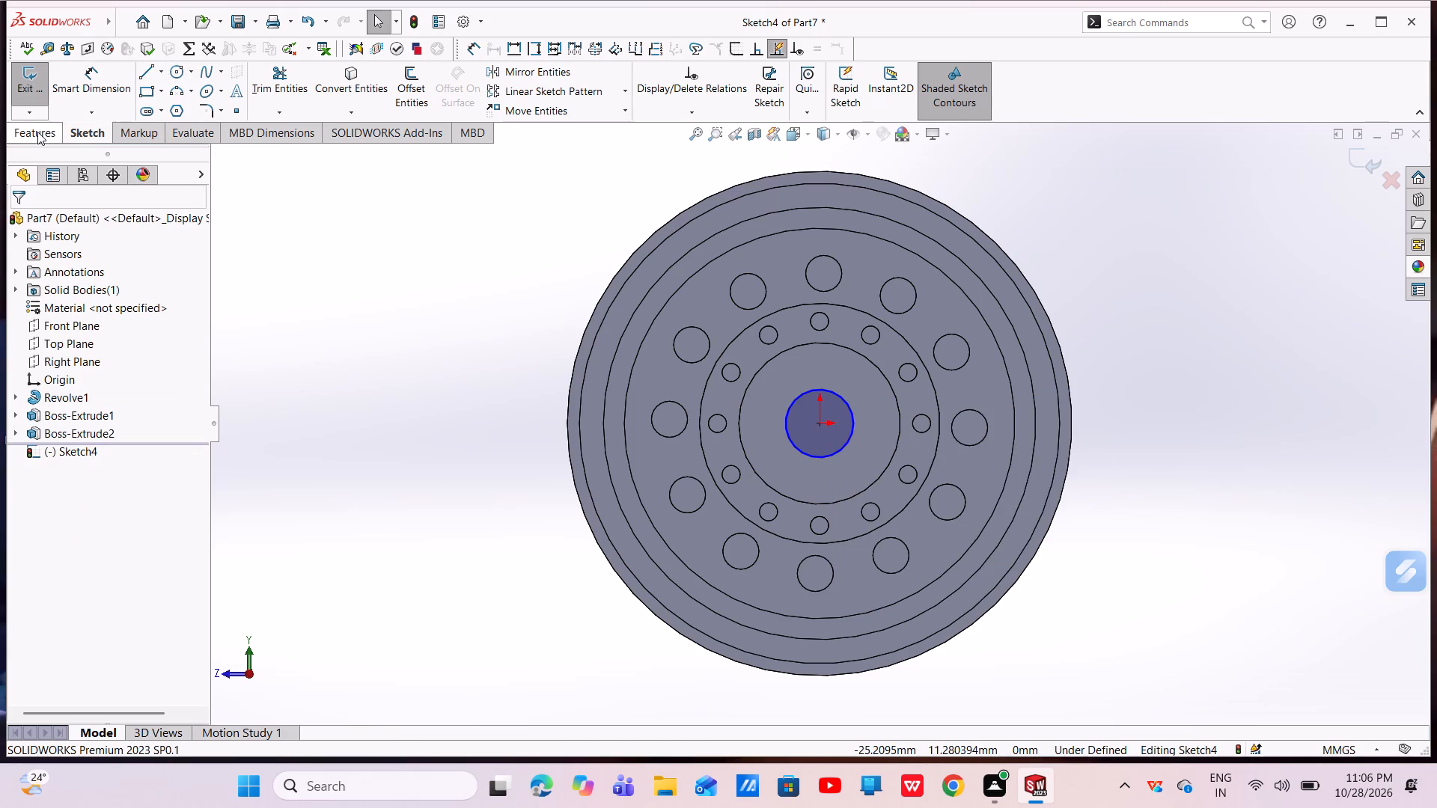
Dimension the central sketch circle's diameter as 2.25 mm.
click(37, 132)
click(88, 133)
click(79, 91)
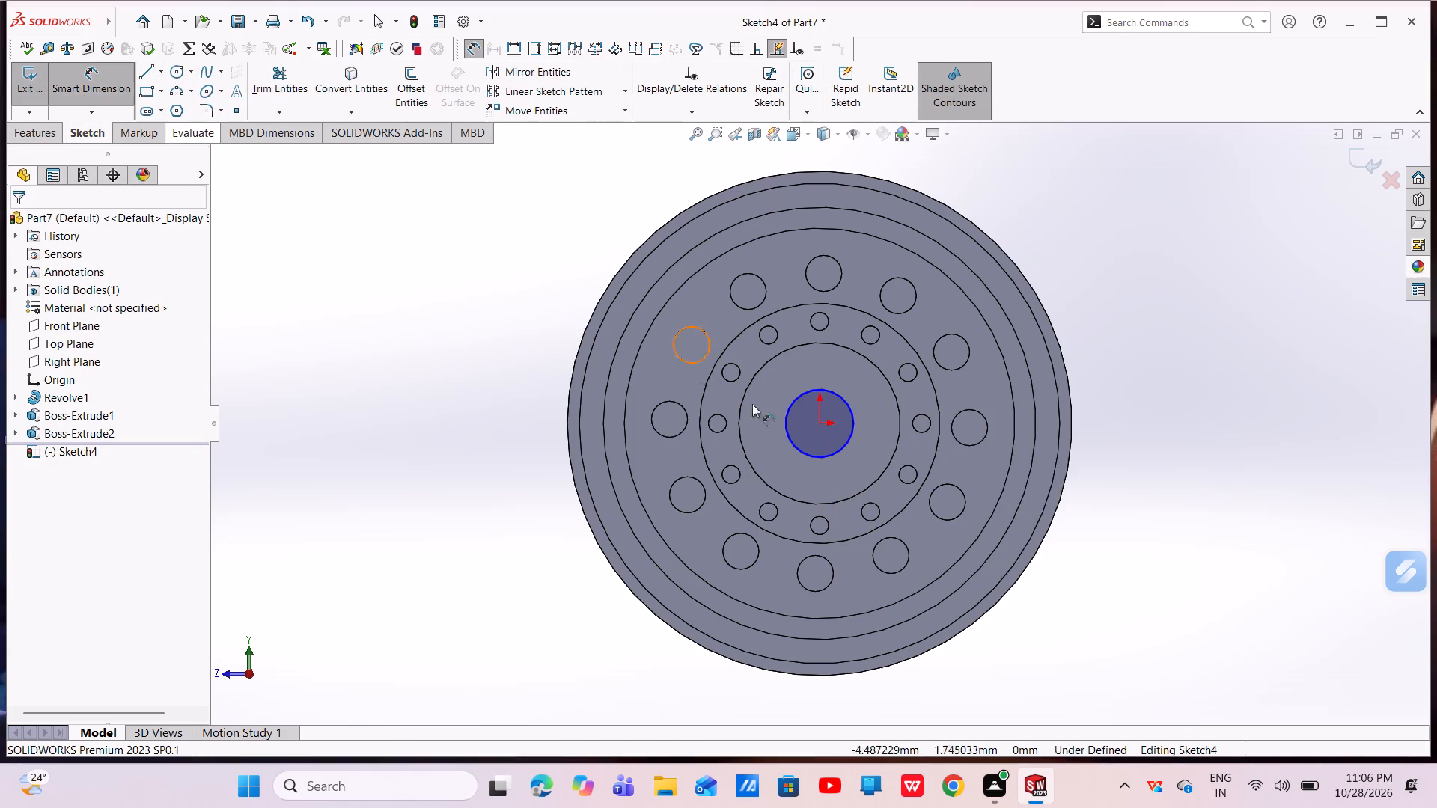
click(842, 447)
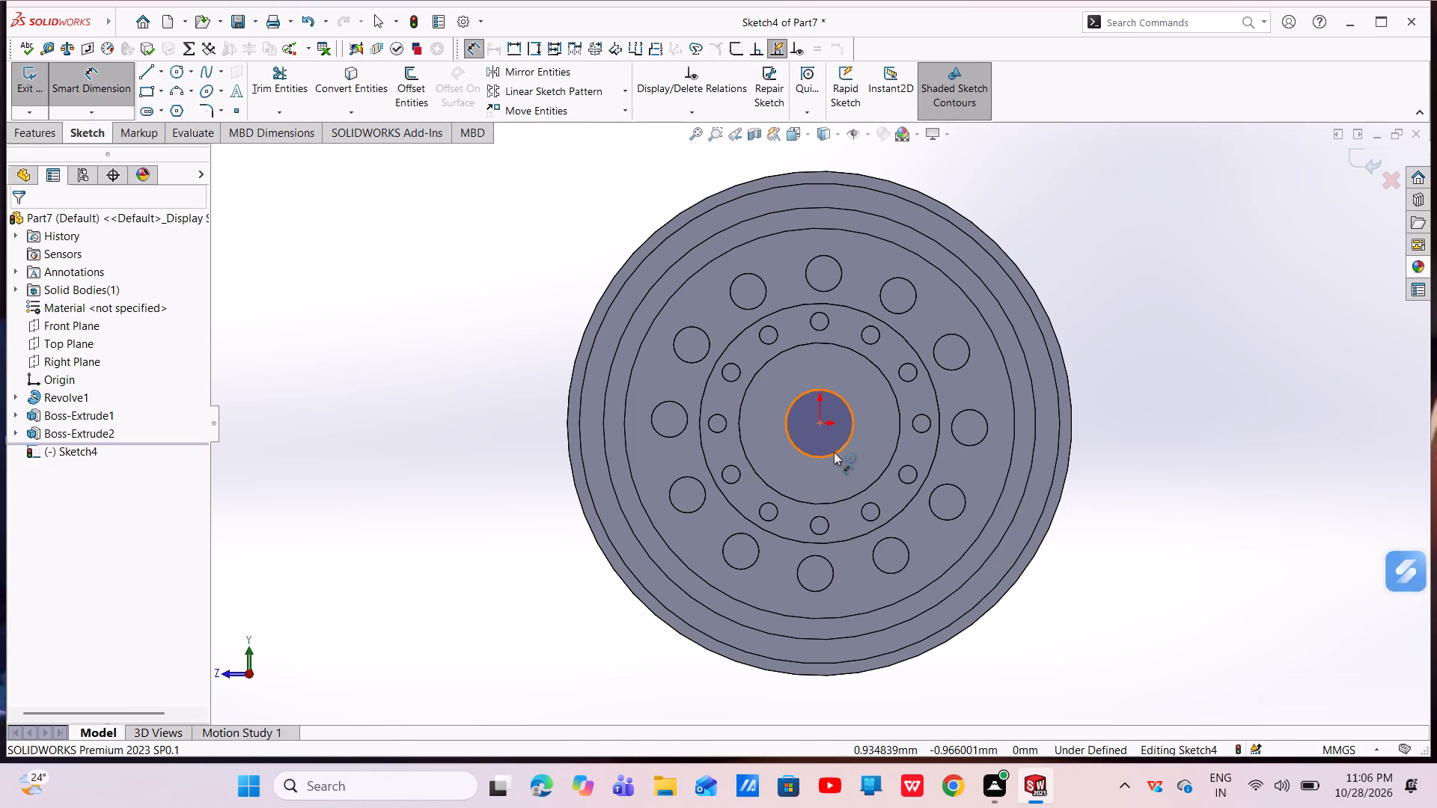
click(390, 430)
key(BackSpace)
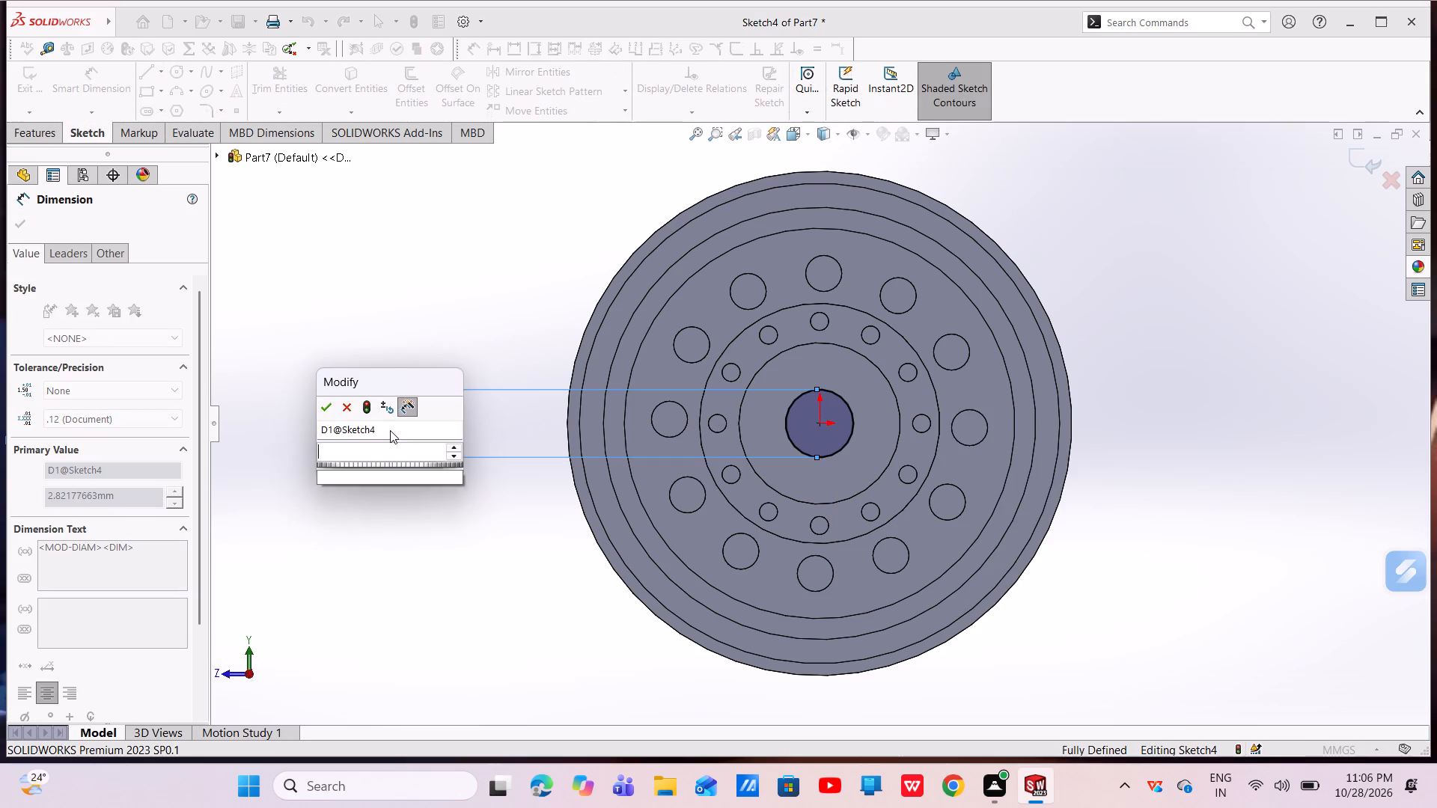
text(2.5)
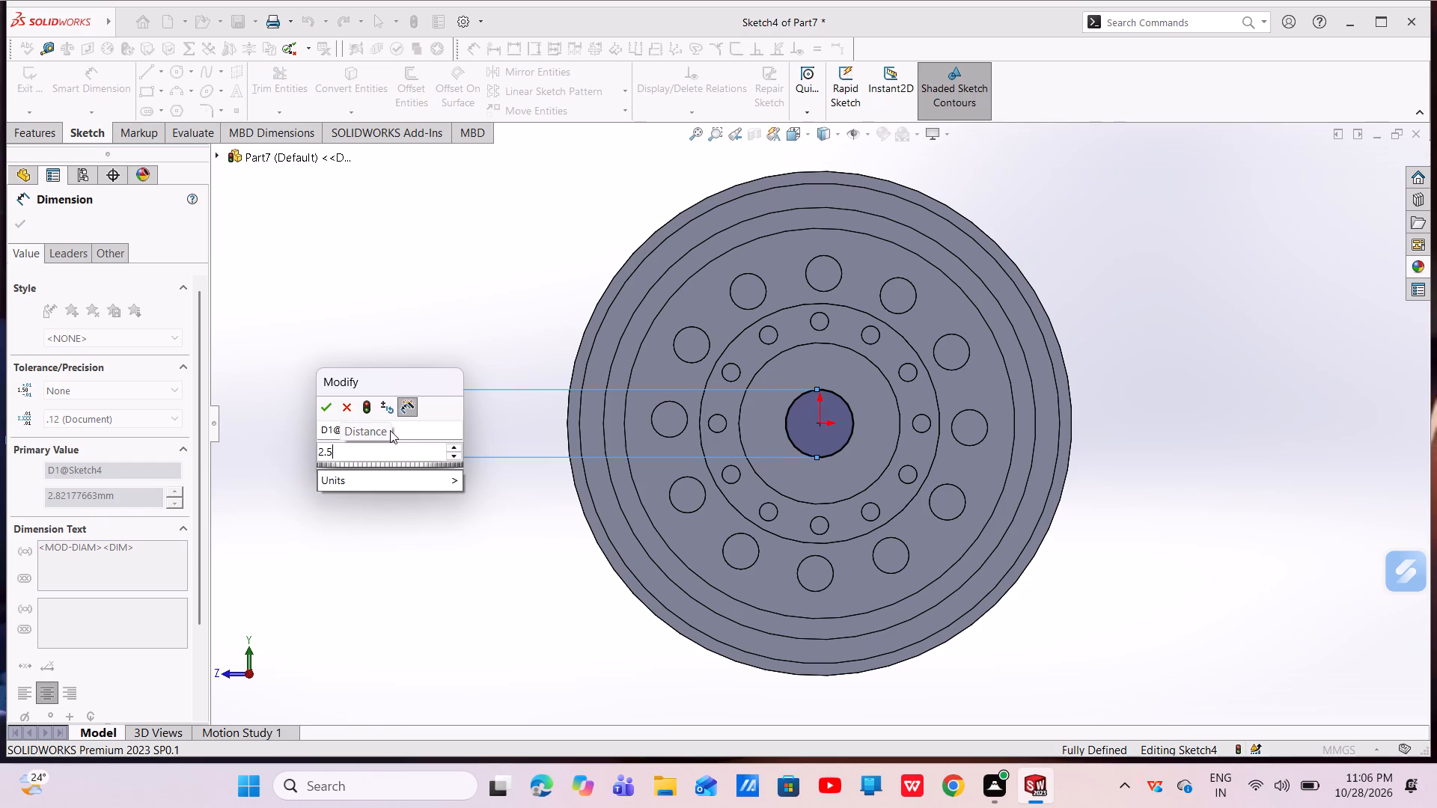
key(BackSpace)
text(25)
key(Return)
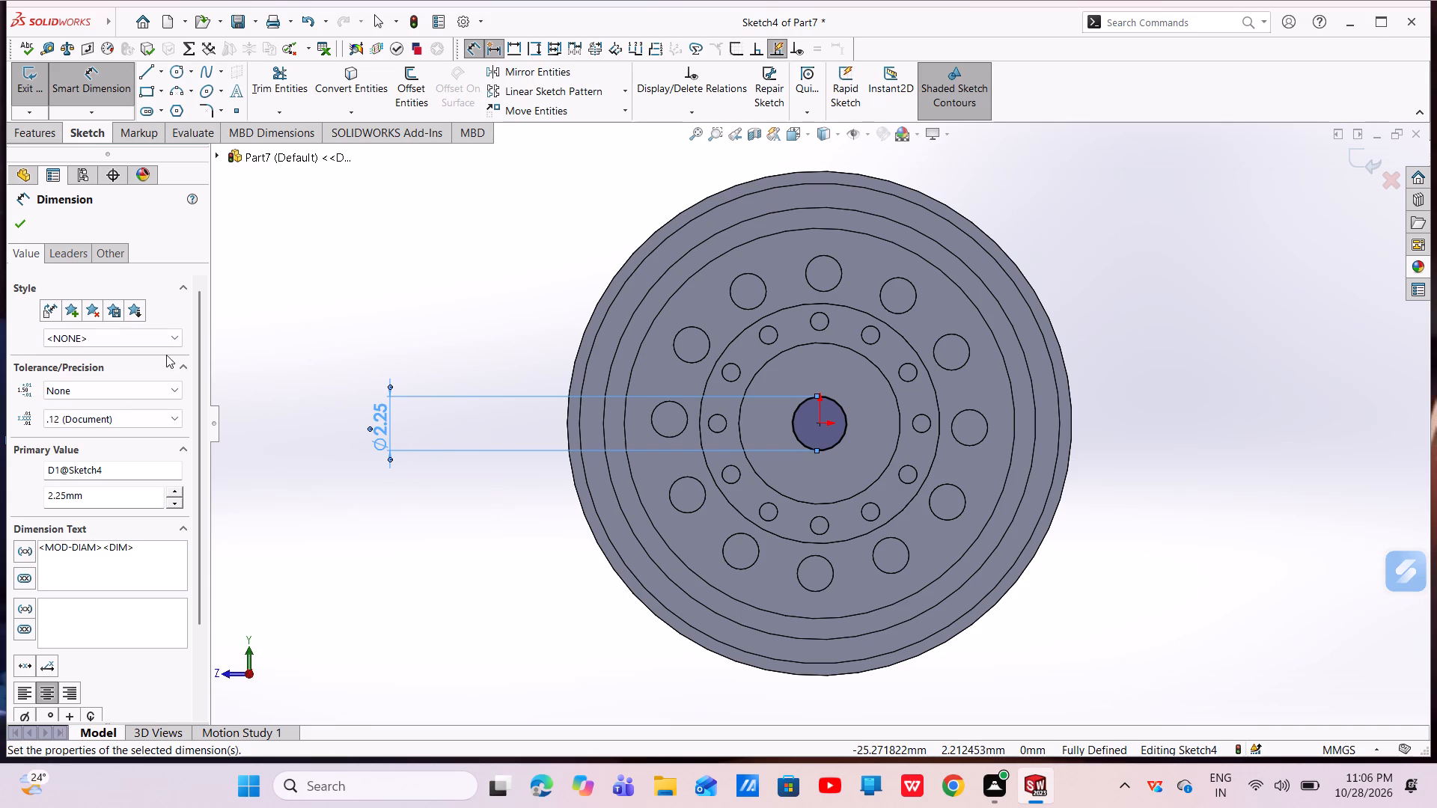
click(20, 227)
Cut the 2.25 mm circle into the central face with a Blind Extruded Cut 0.15 mm deep.
click(21, 132)
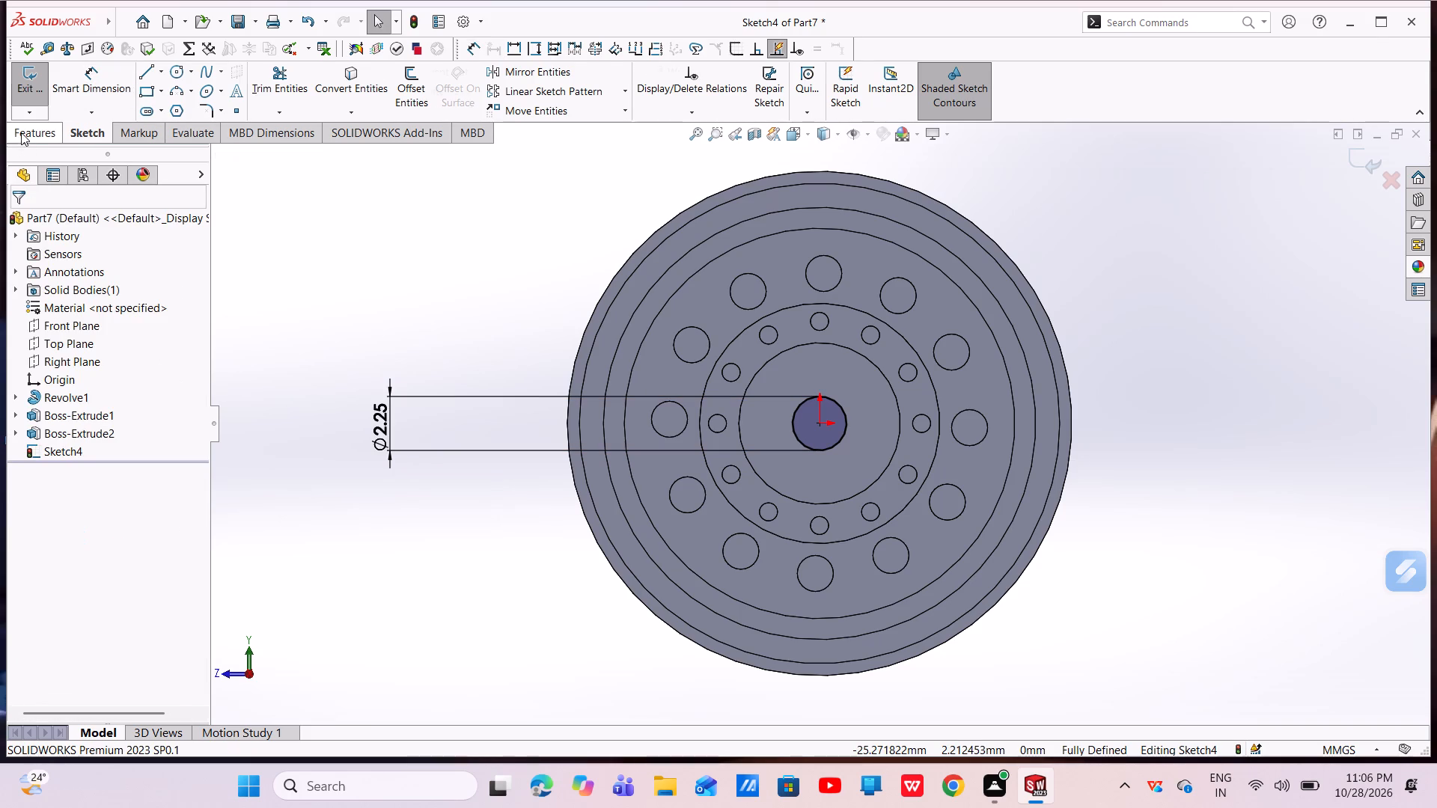
click(254, 91)
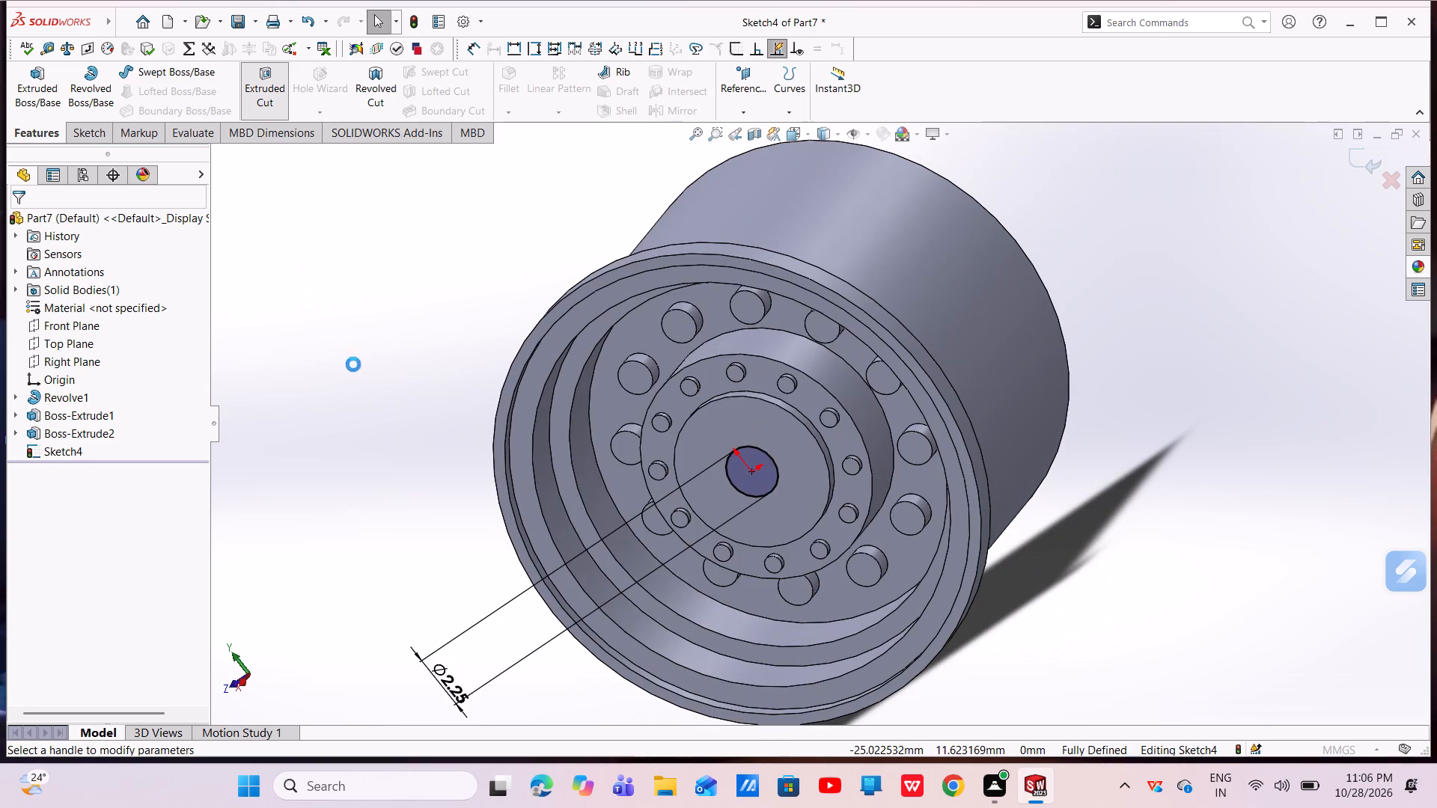
click(122, 327)
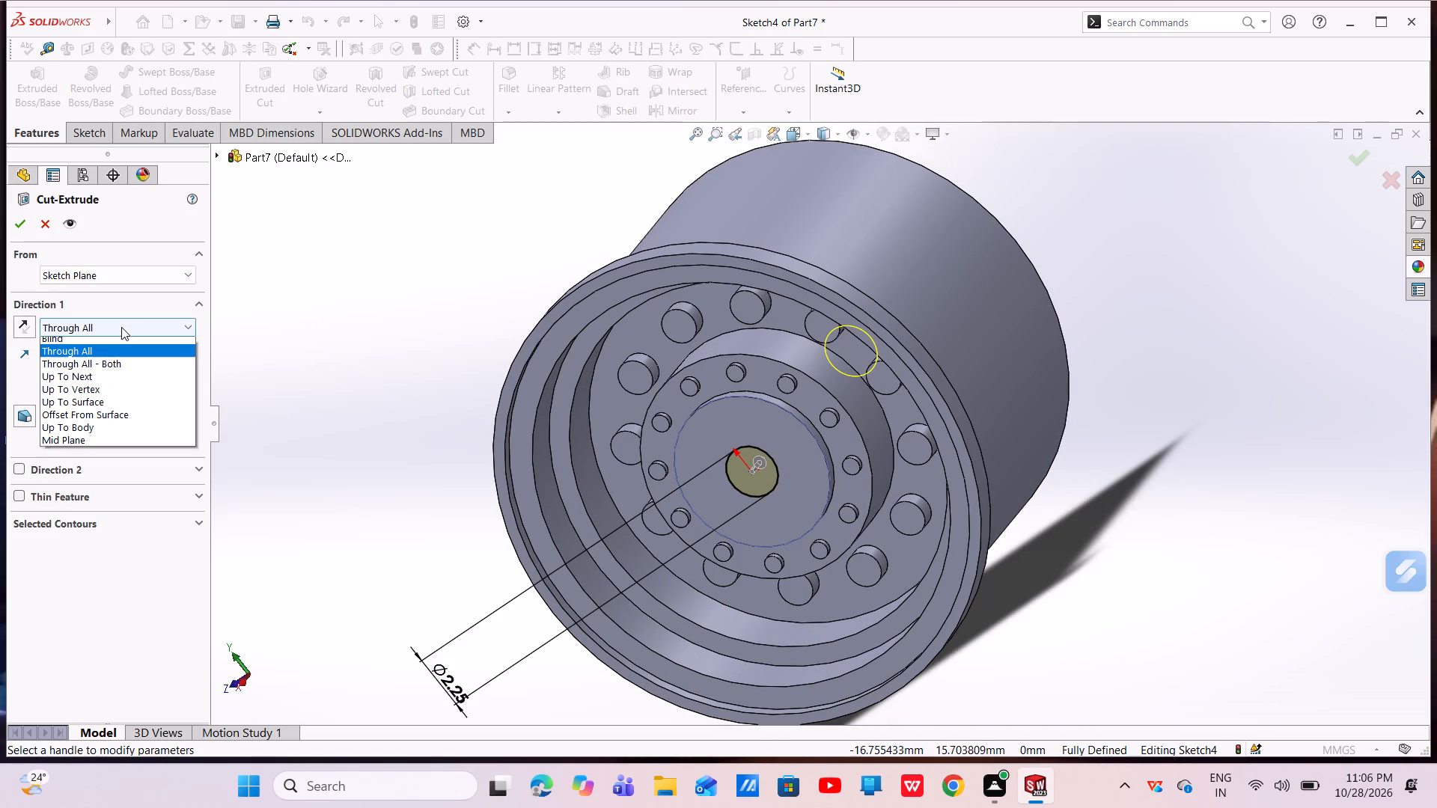
click(113, 339)
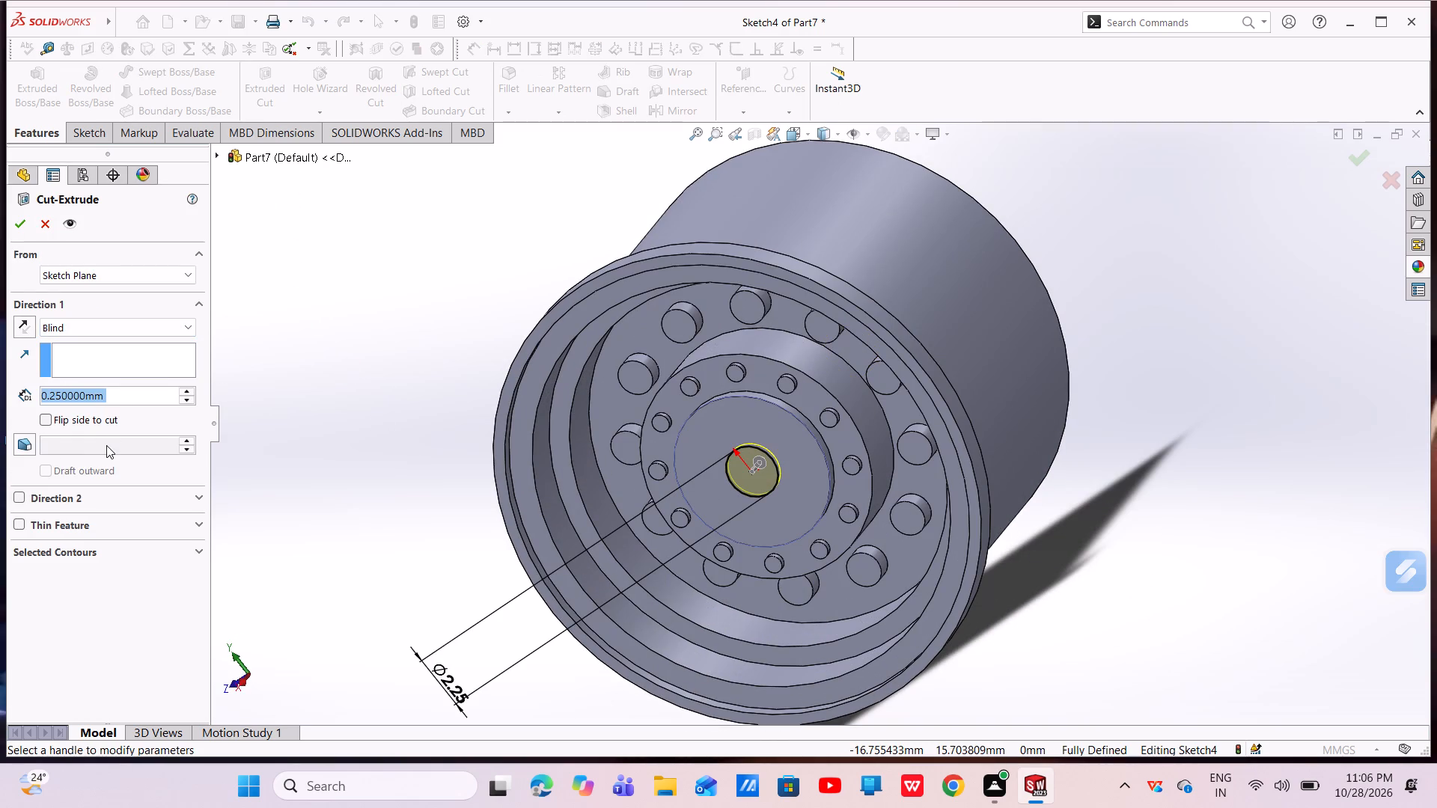
key(BackSpace)
text(0.15)
key(Return)
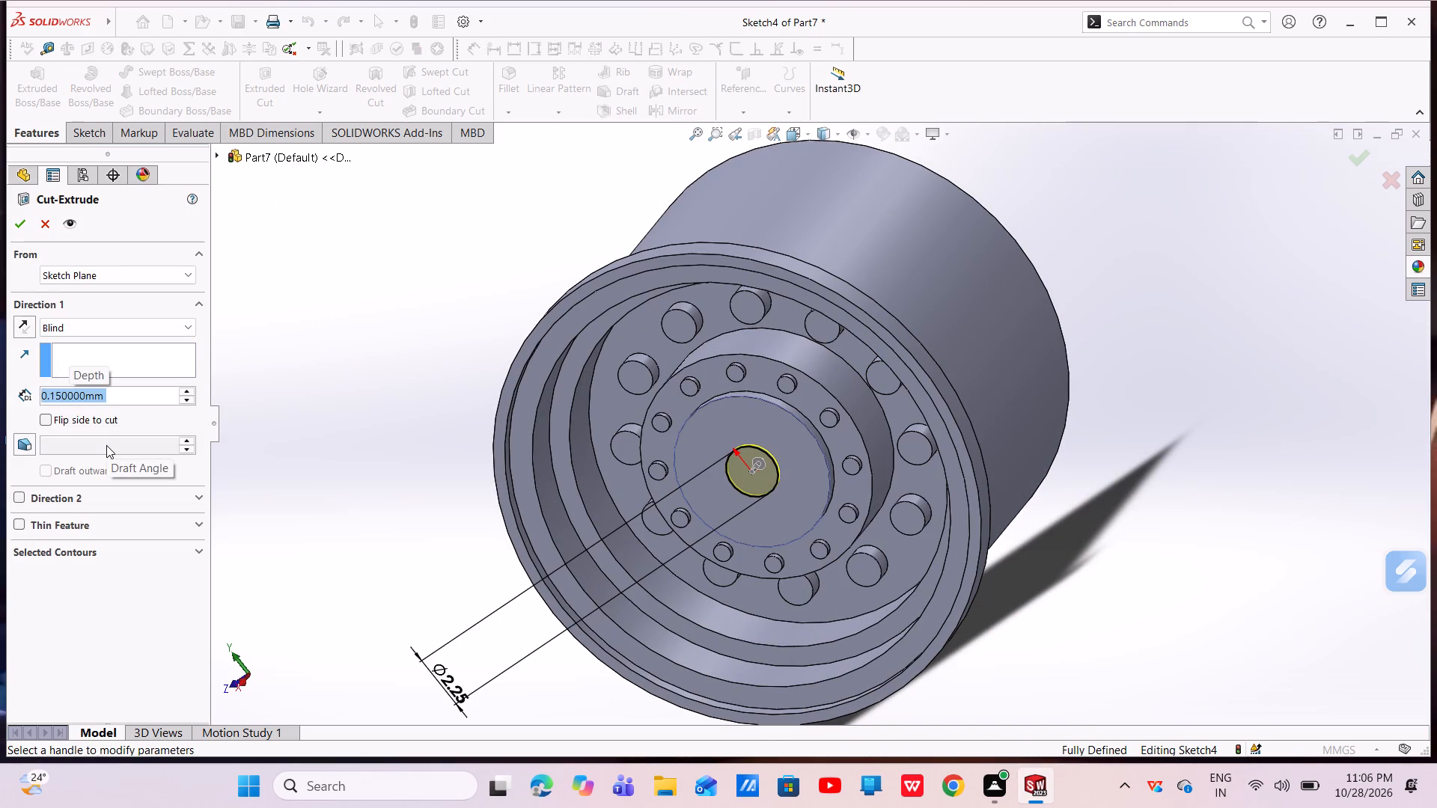
click(25, 230)
Examine the shallow central cut and the surrounding hub from several angles.
scroll(764, 495, down, 3)
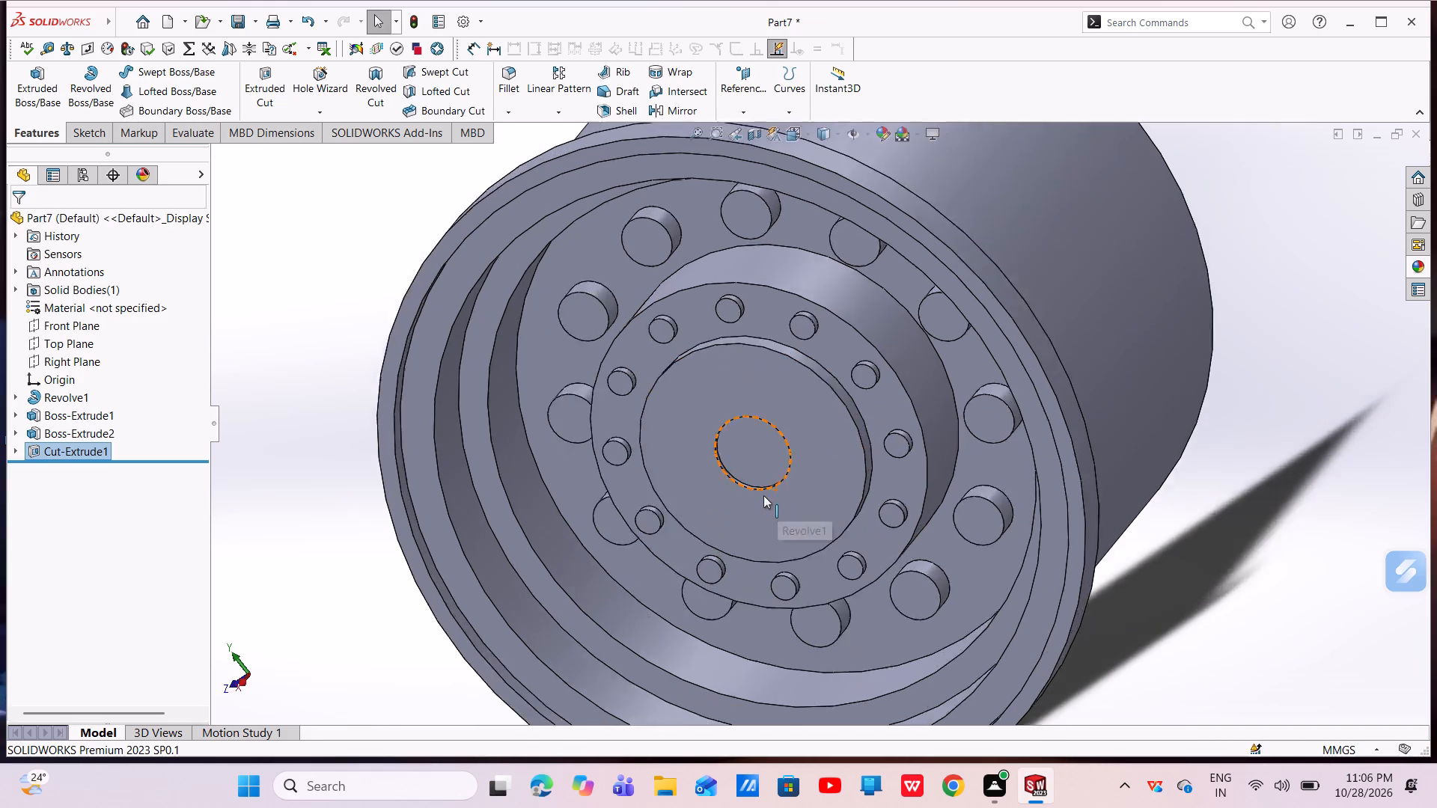
scroll(763, 495, down, 3)
middle_drag(764, 459, 742, 470)
scroll(724, 444, up, 7)
middle_drag(788, 479, 796, 458)
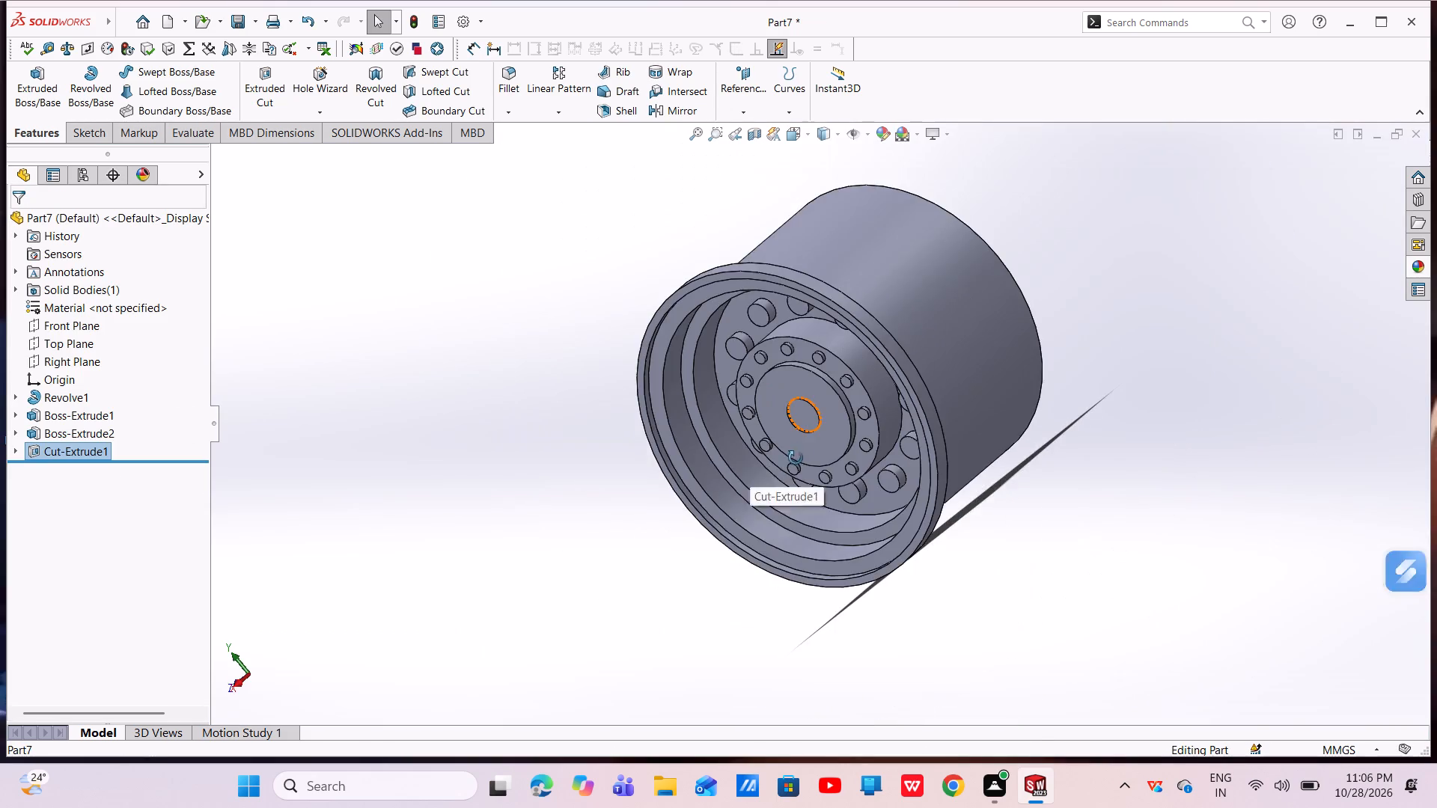
middle_drag(796, 458, 878, 408)
scroll(912, 416, down, 5)
scroll(905, 420, up, 3)
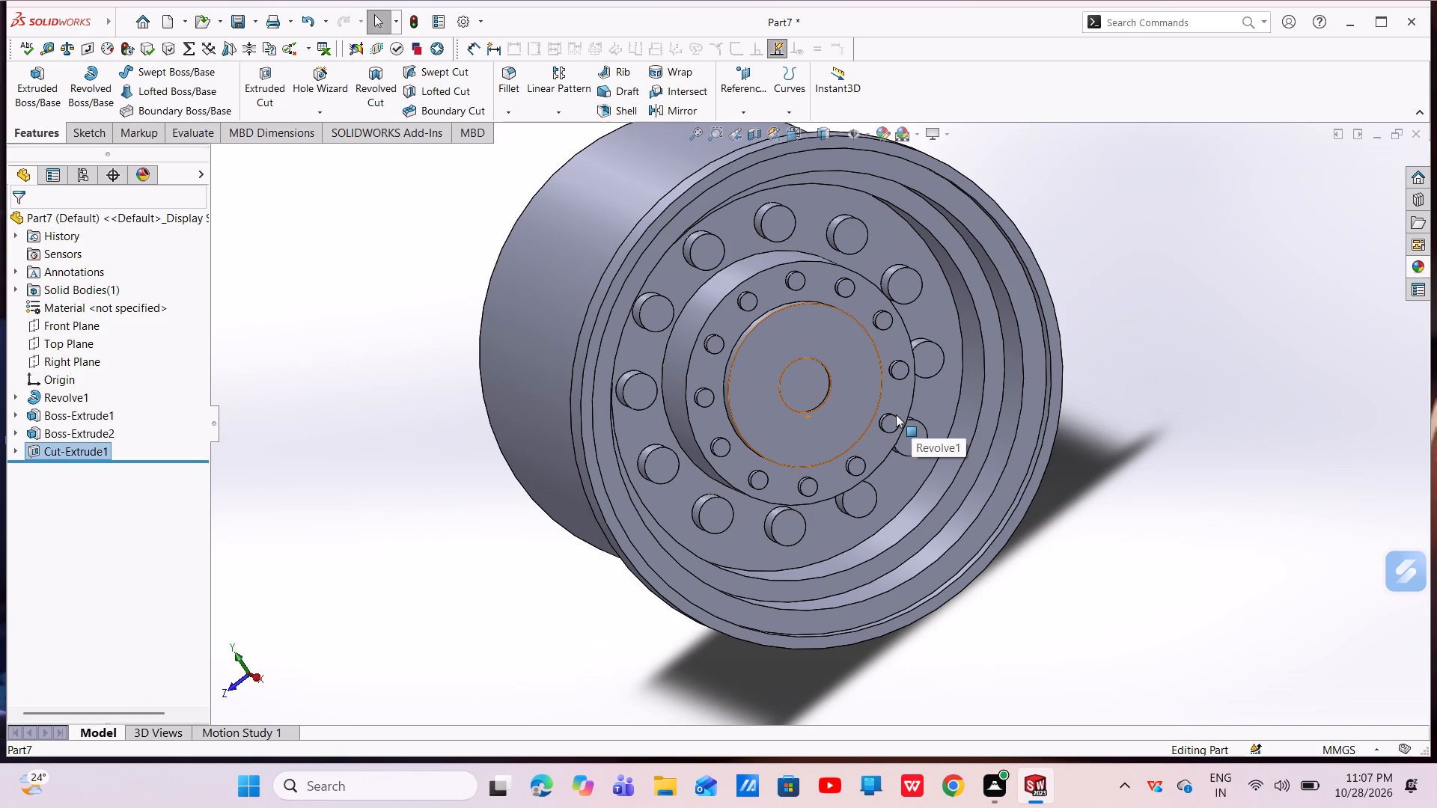
Sketch an origin-centred construction circle about 5.25 mm in diameter on the central hub face around the shallow cut.
click(870, 361)
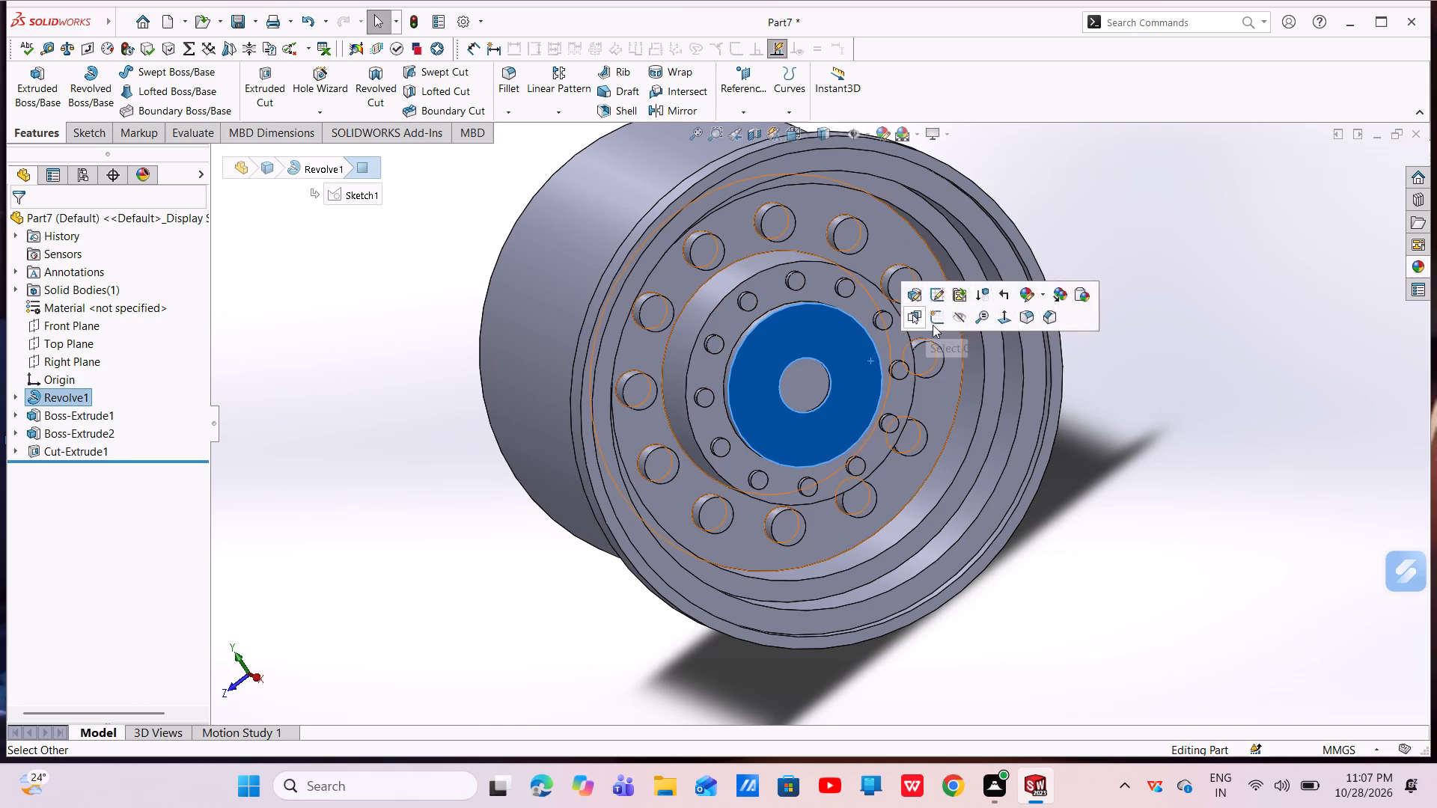
click(933, 325)
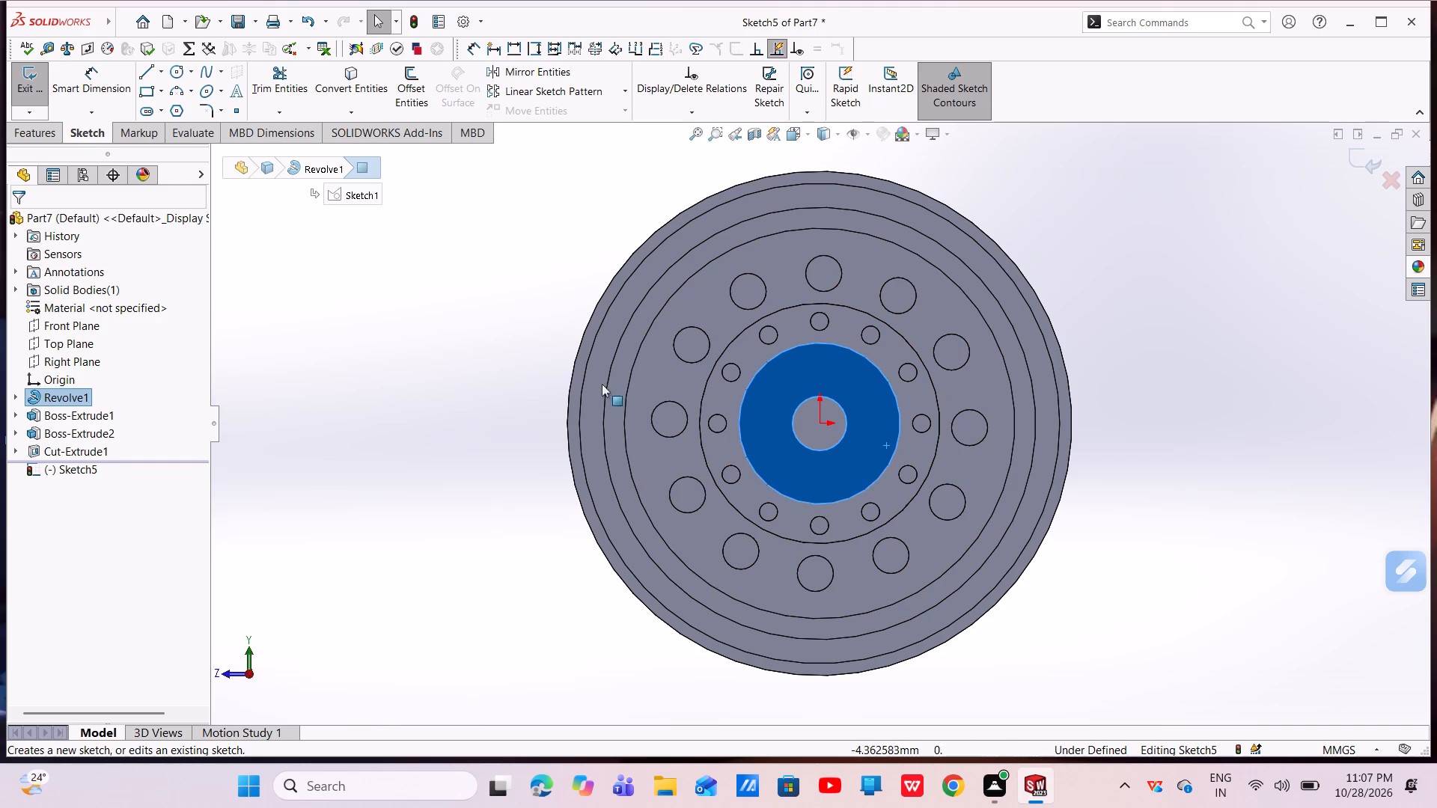
click(174, 75)
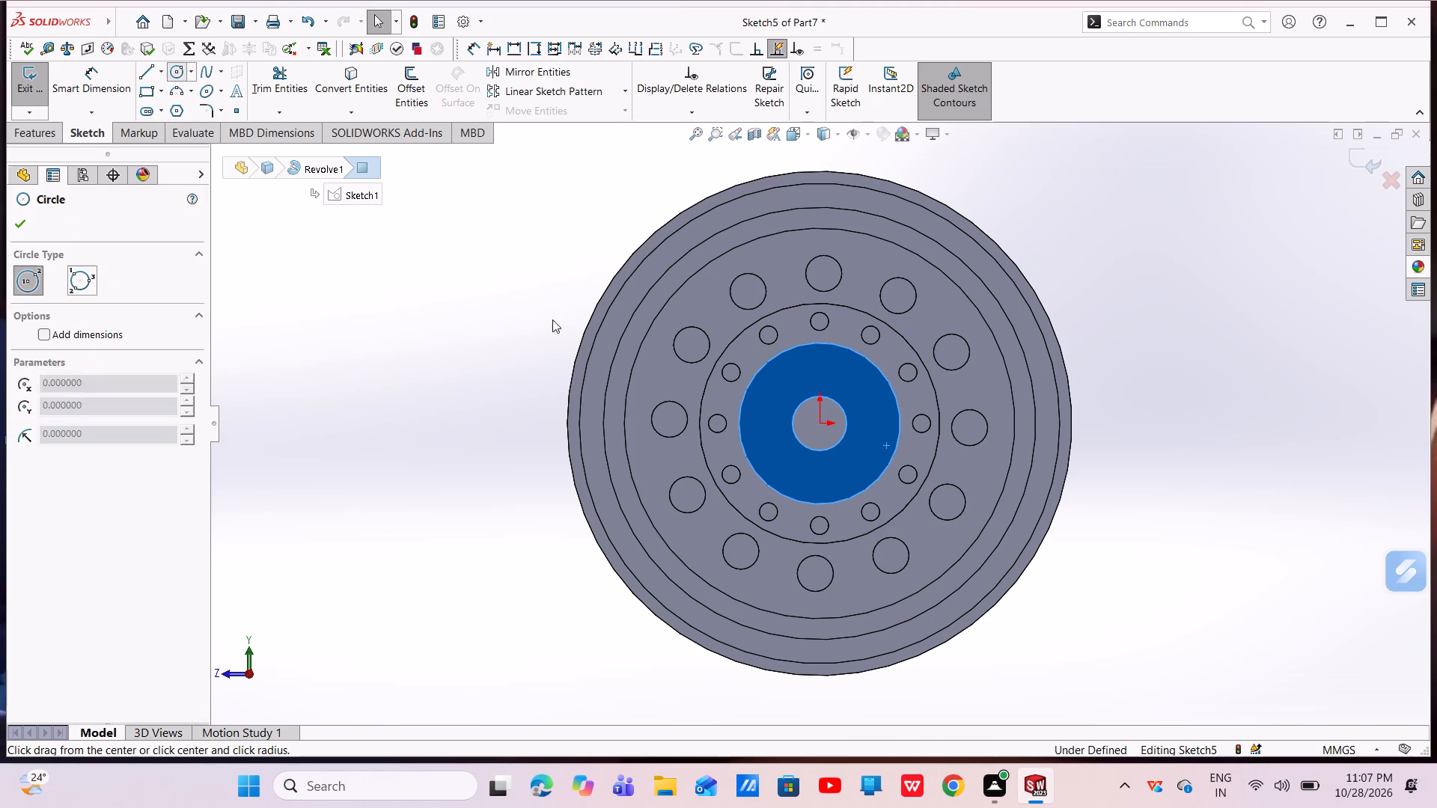
drag(817, 423, 836, 444)
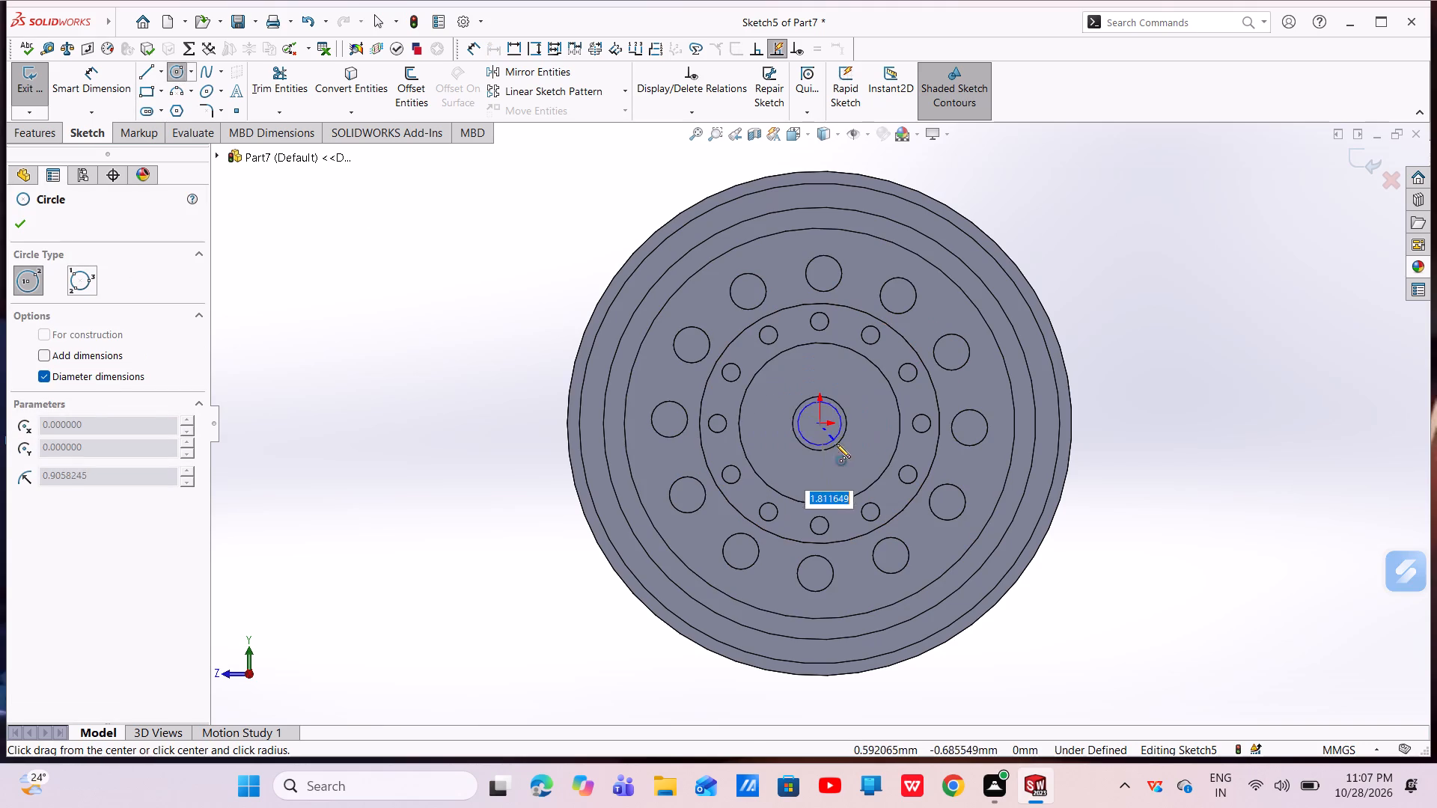
drag(836, 444, 866, 466)
right_click(862, 468)
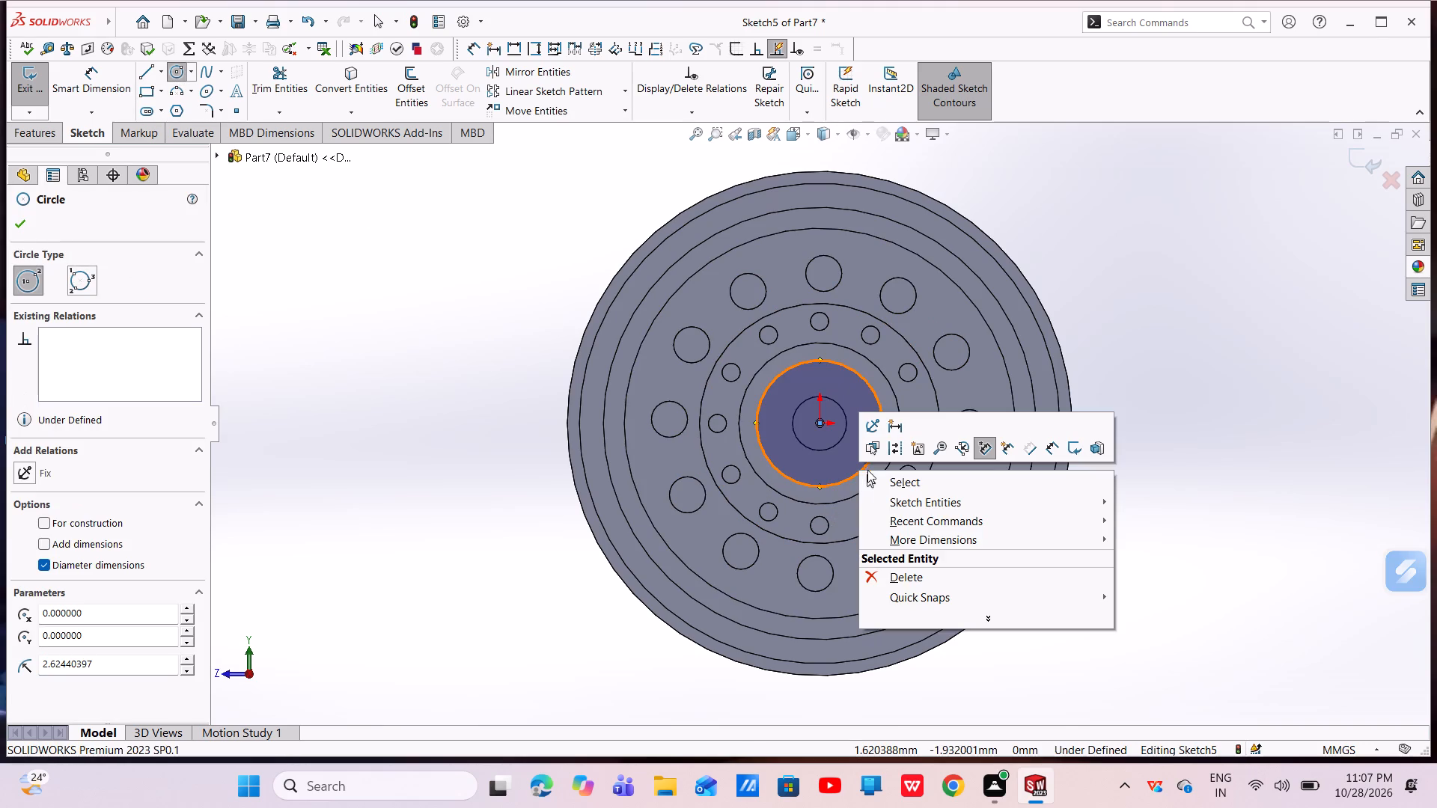
click(882, 480)
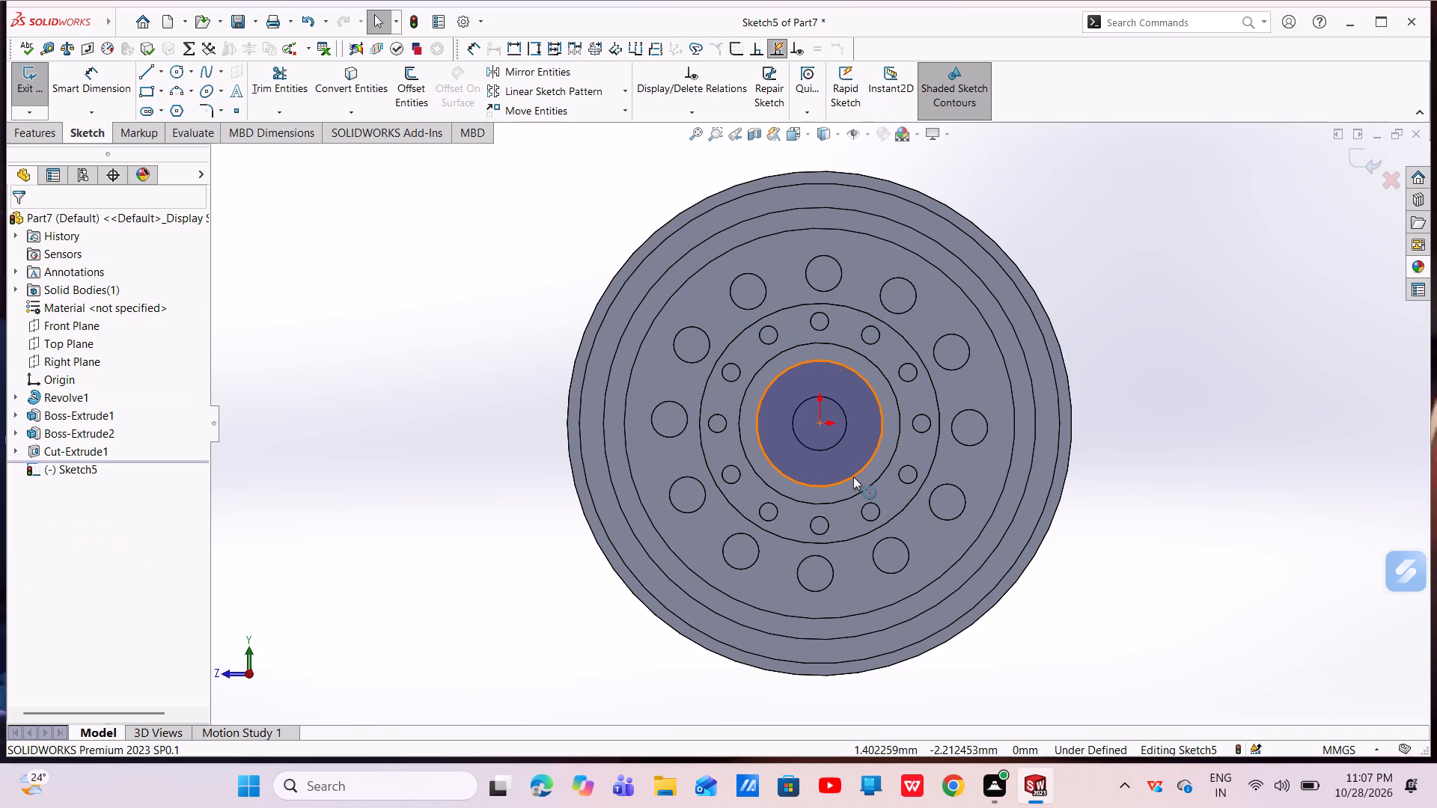
click(852, 476)
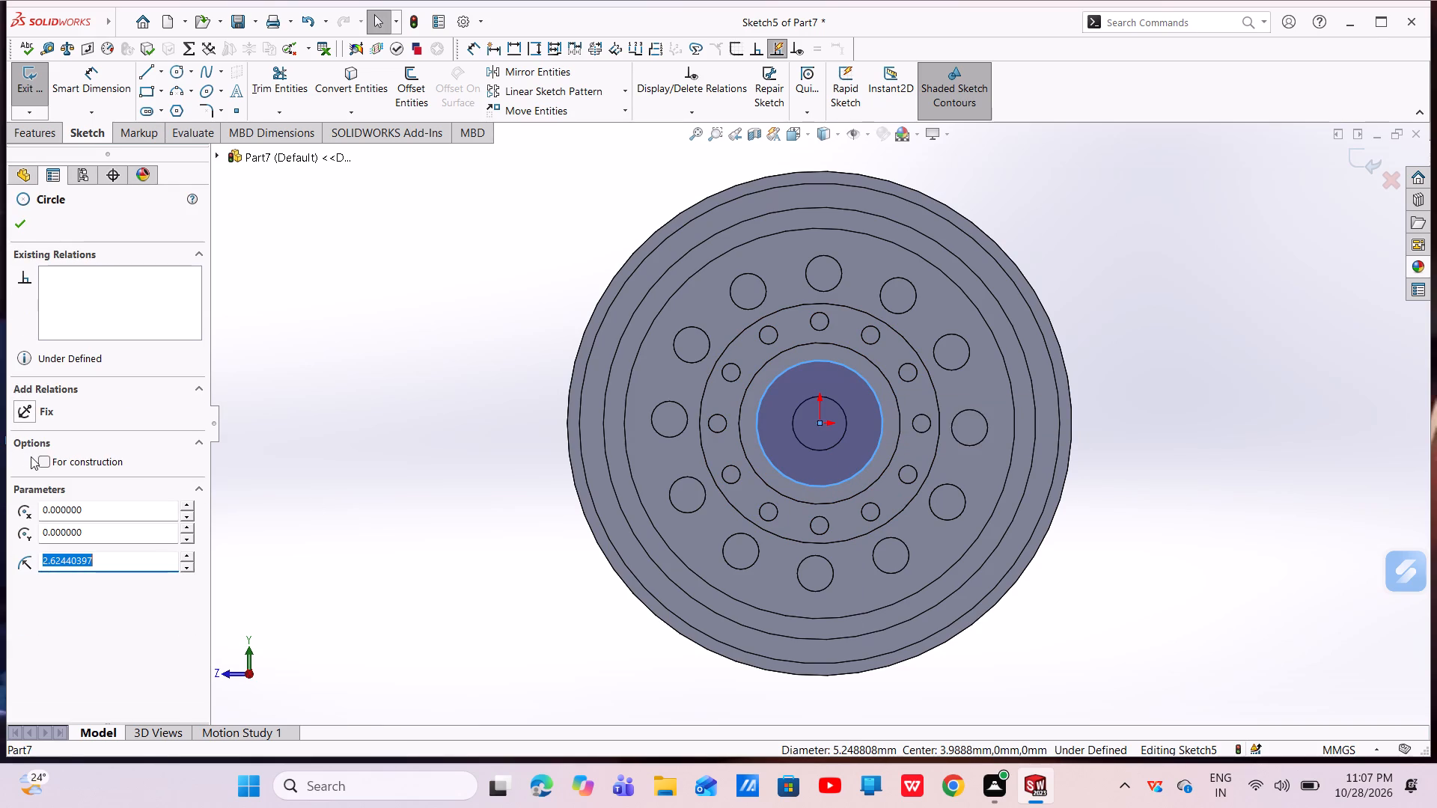
click(41, 458)
click(17, 226)
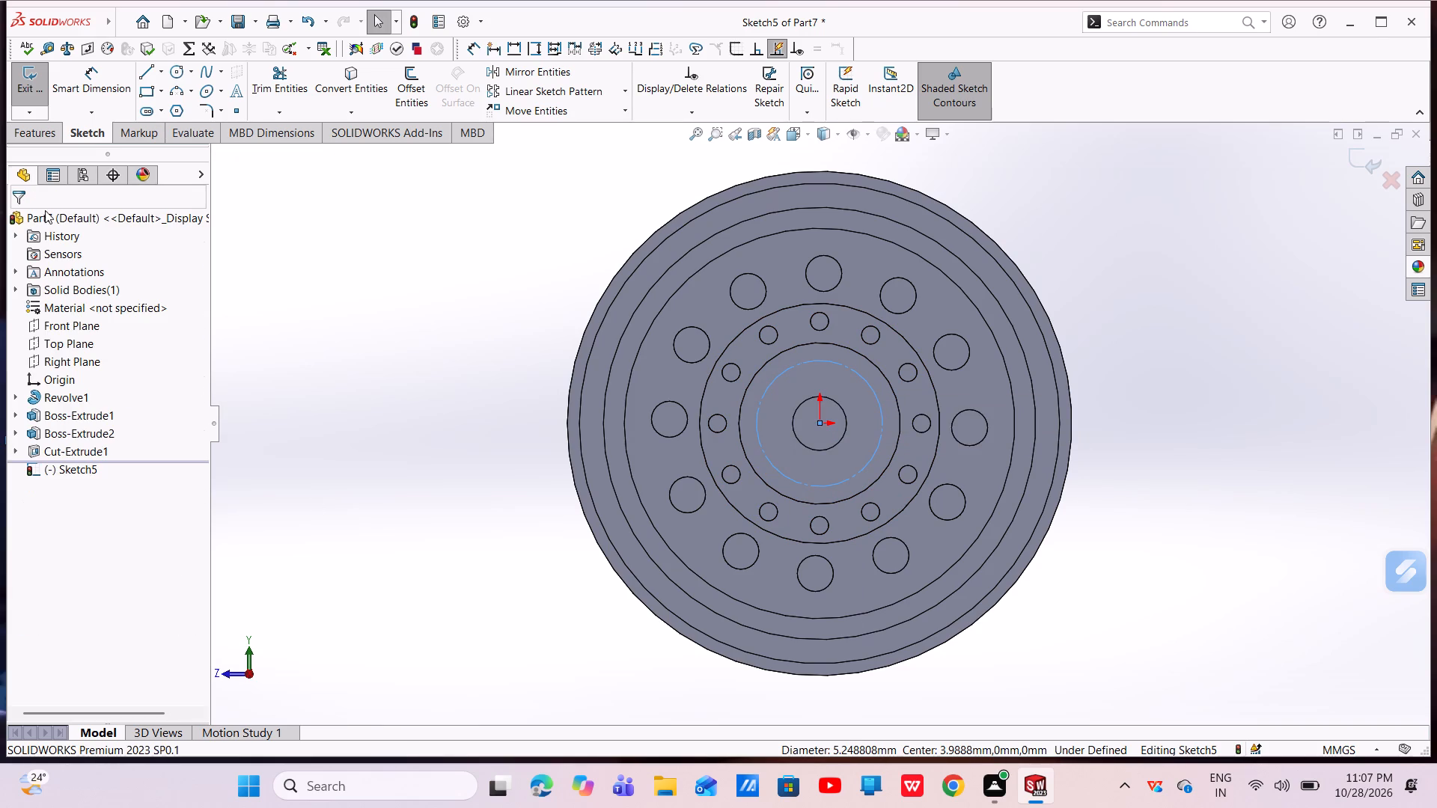
Sketch a small circle centred on the uppermost point of the construction circle.
click(177, 76)
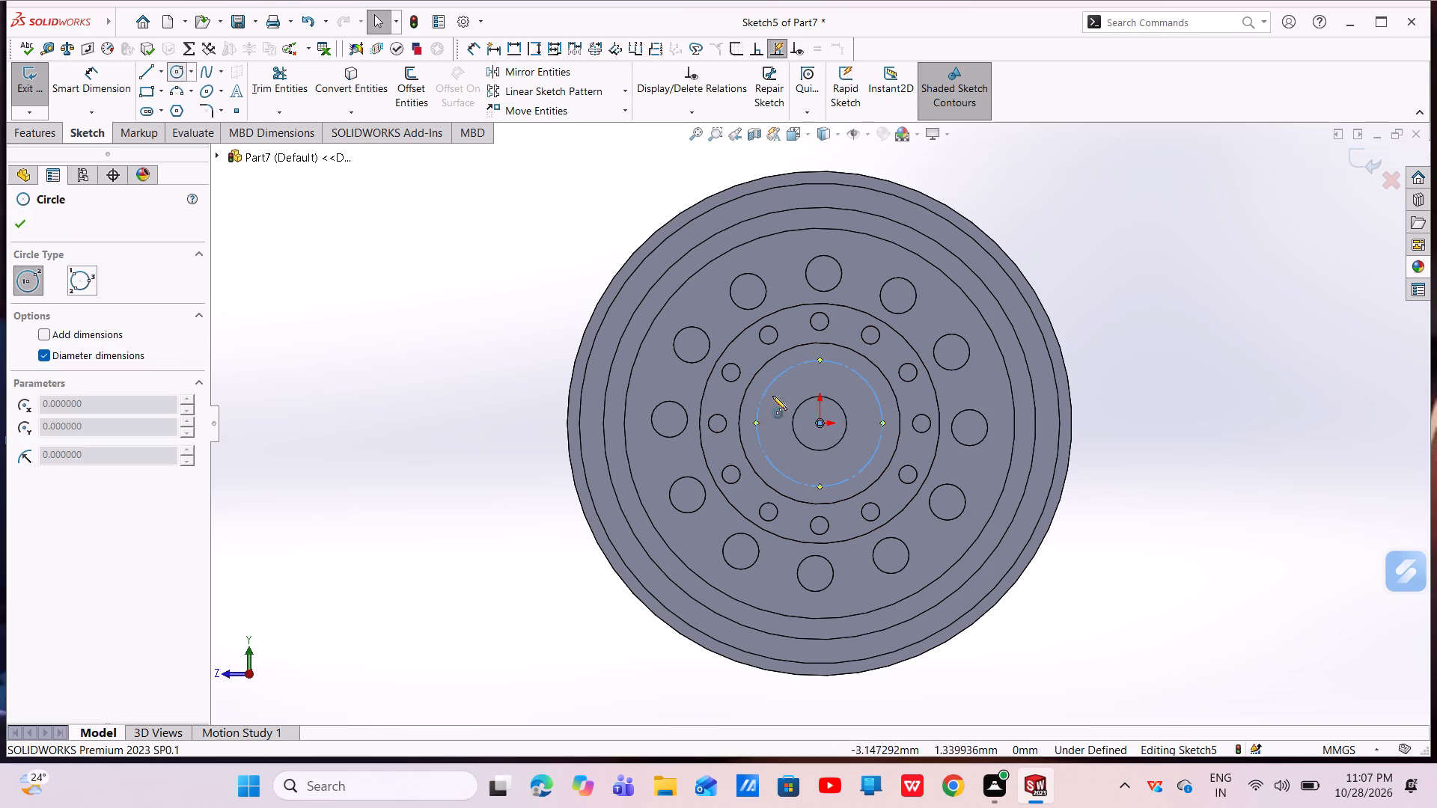
scroll(809, 351, down, 2)
drag(828, 373, 842, 388)
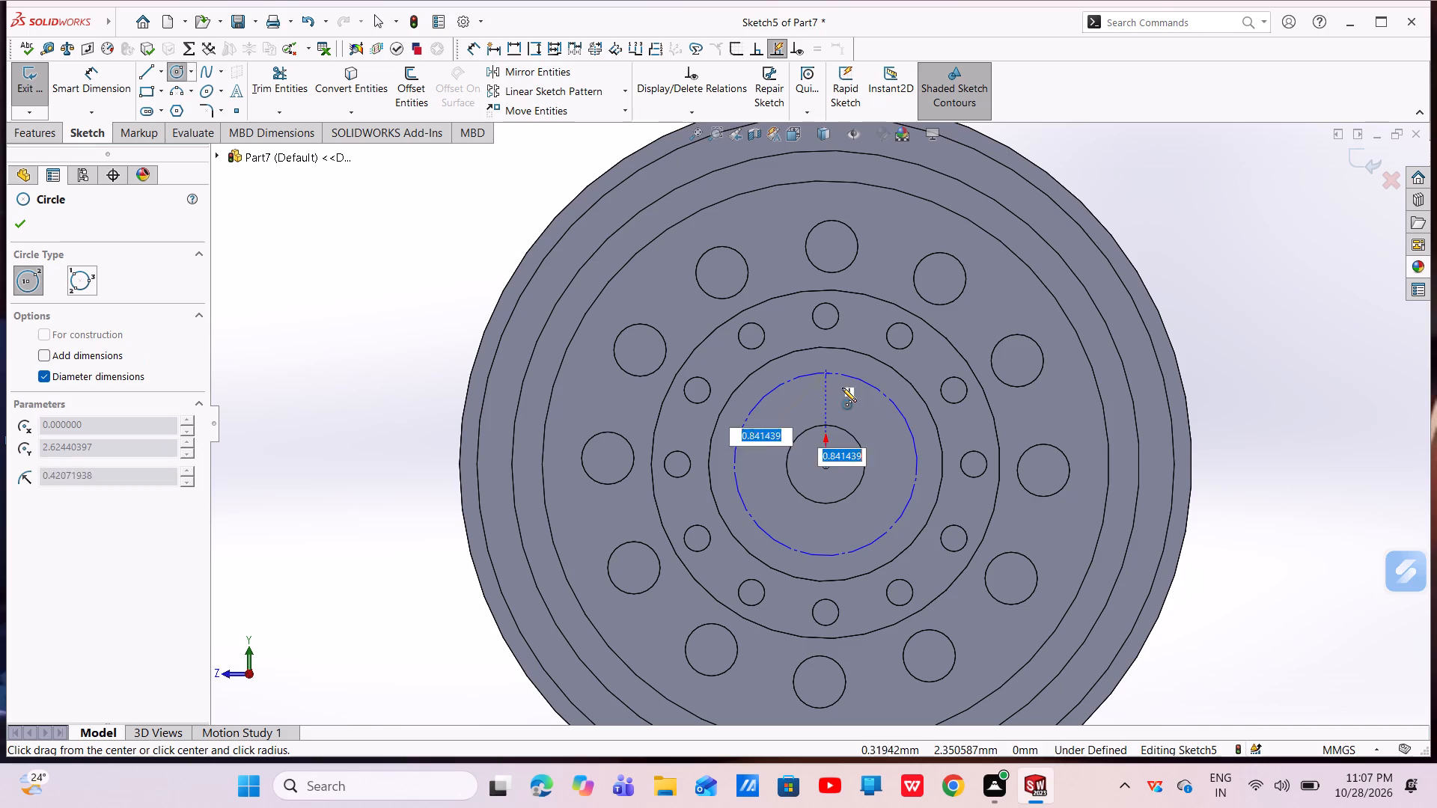
drag(842, 388, 844, 391)
right_click(845, 397)
click(886, 411)
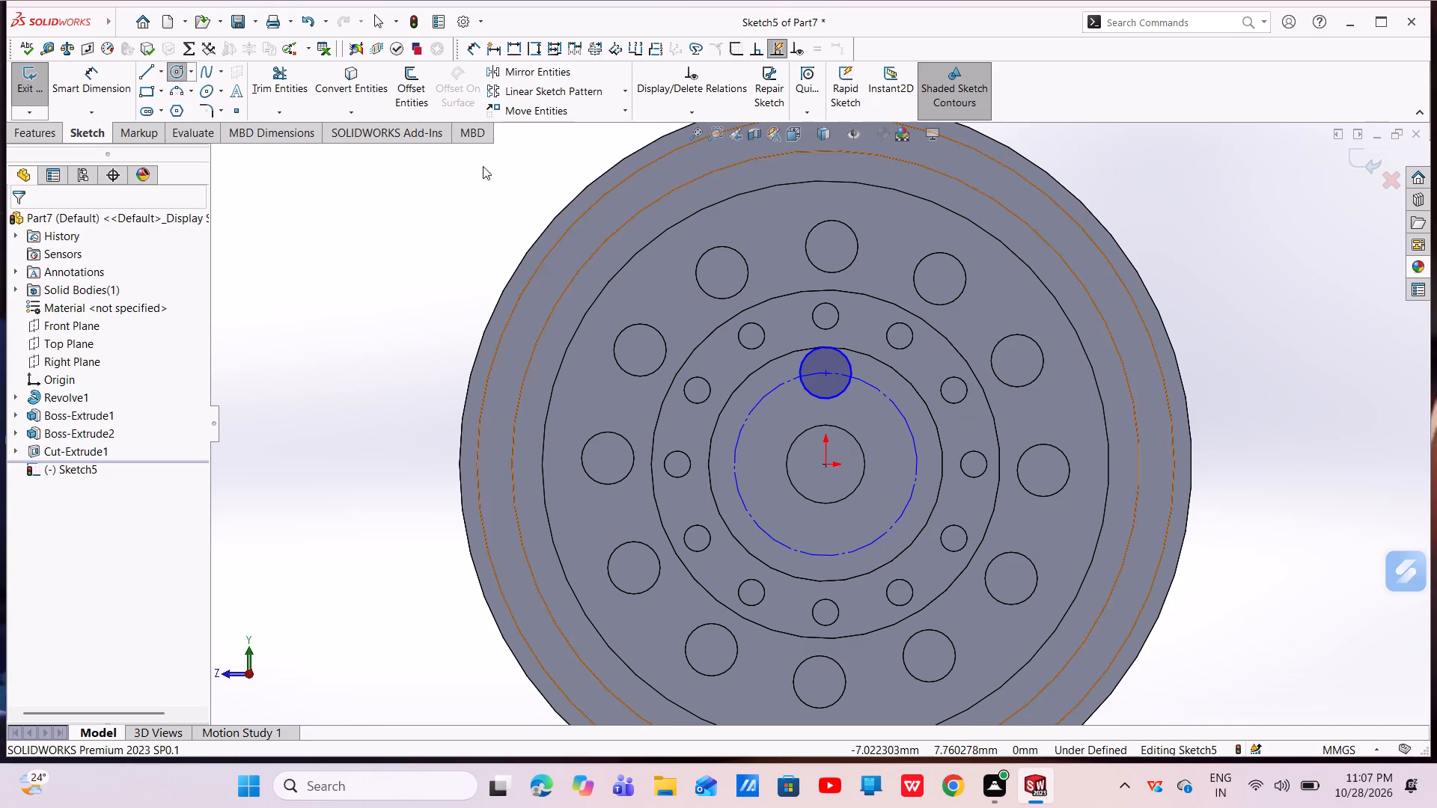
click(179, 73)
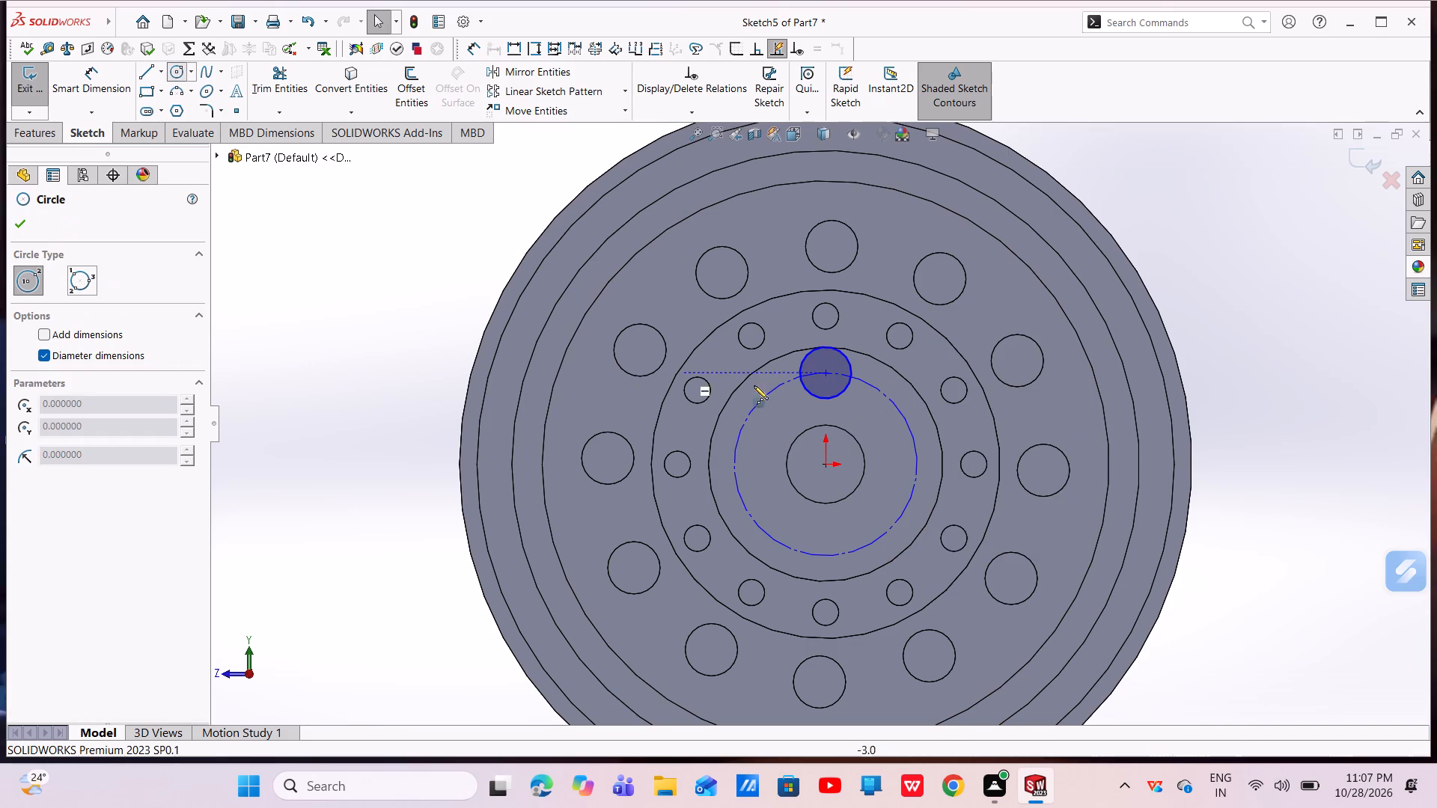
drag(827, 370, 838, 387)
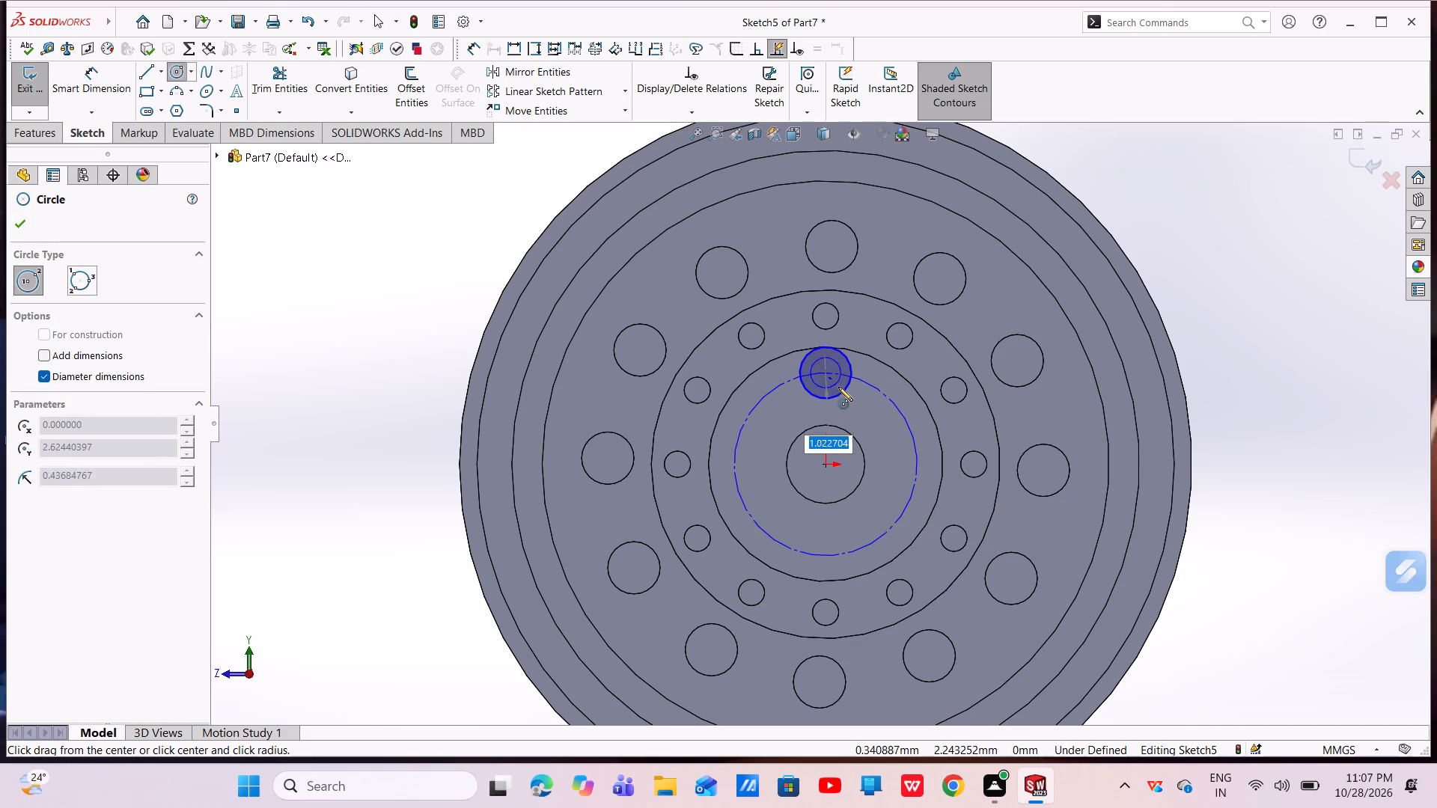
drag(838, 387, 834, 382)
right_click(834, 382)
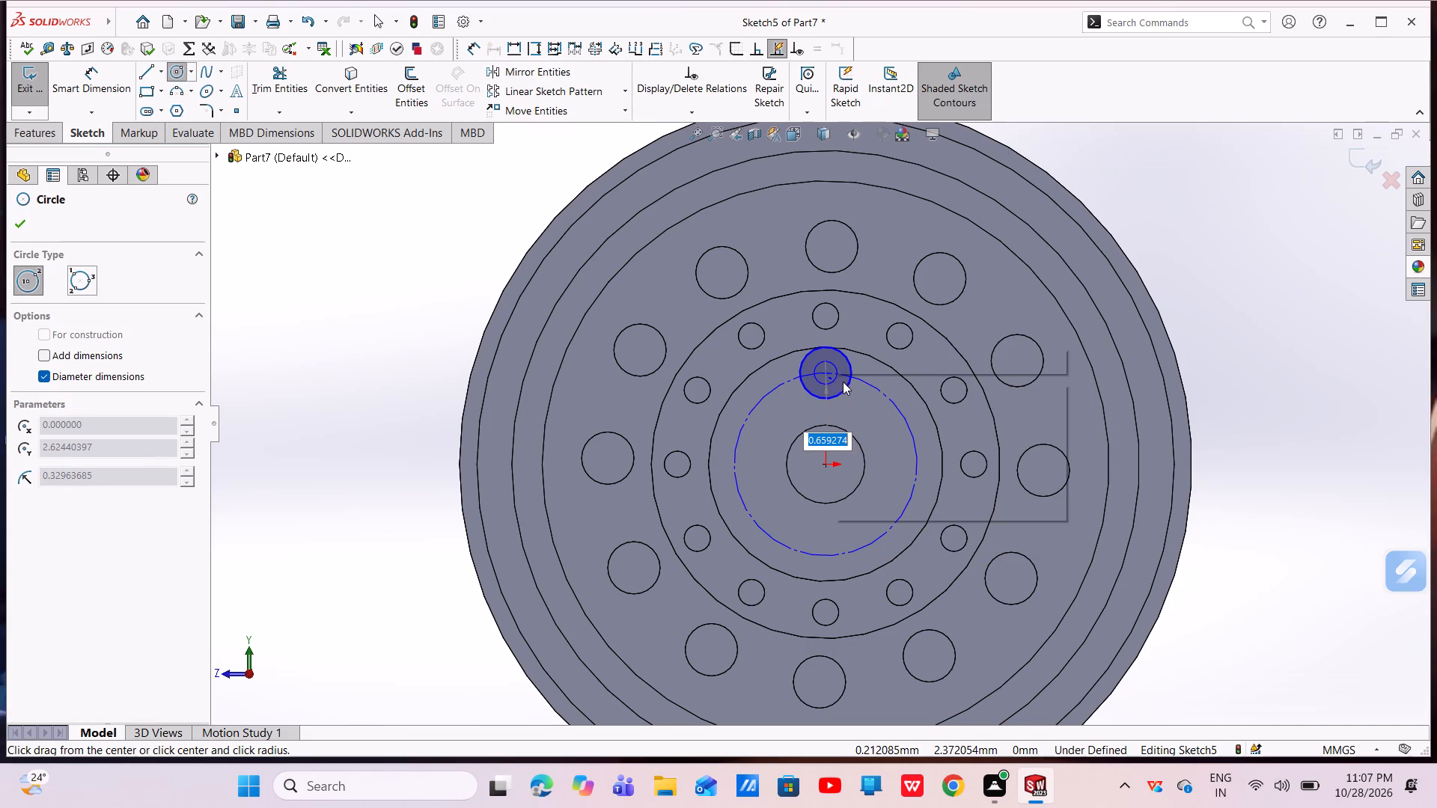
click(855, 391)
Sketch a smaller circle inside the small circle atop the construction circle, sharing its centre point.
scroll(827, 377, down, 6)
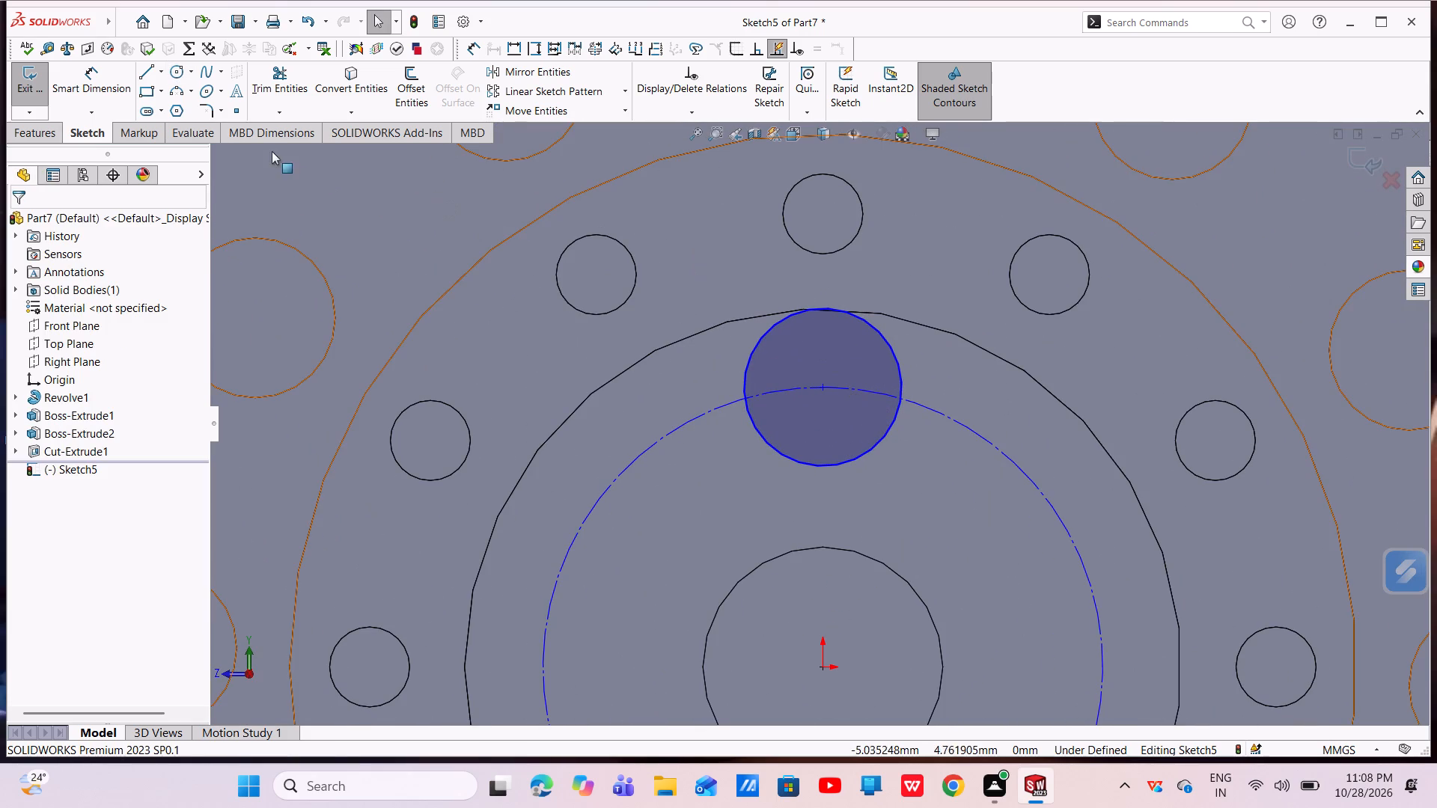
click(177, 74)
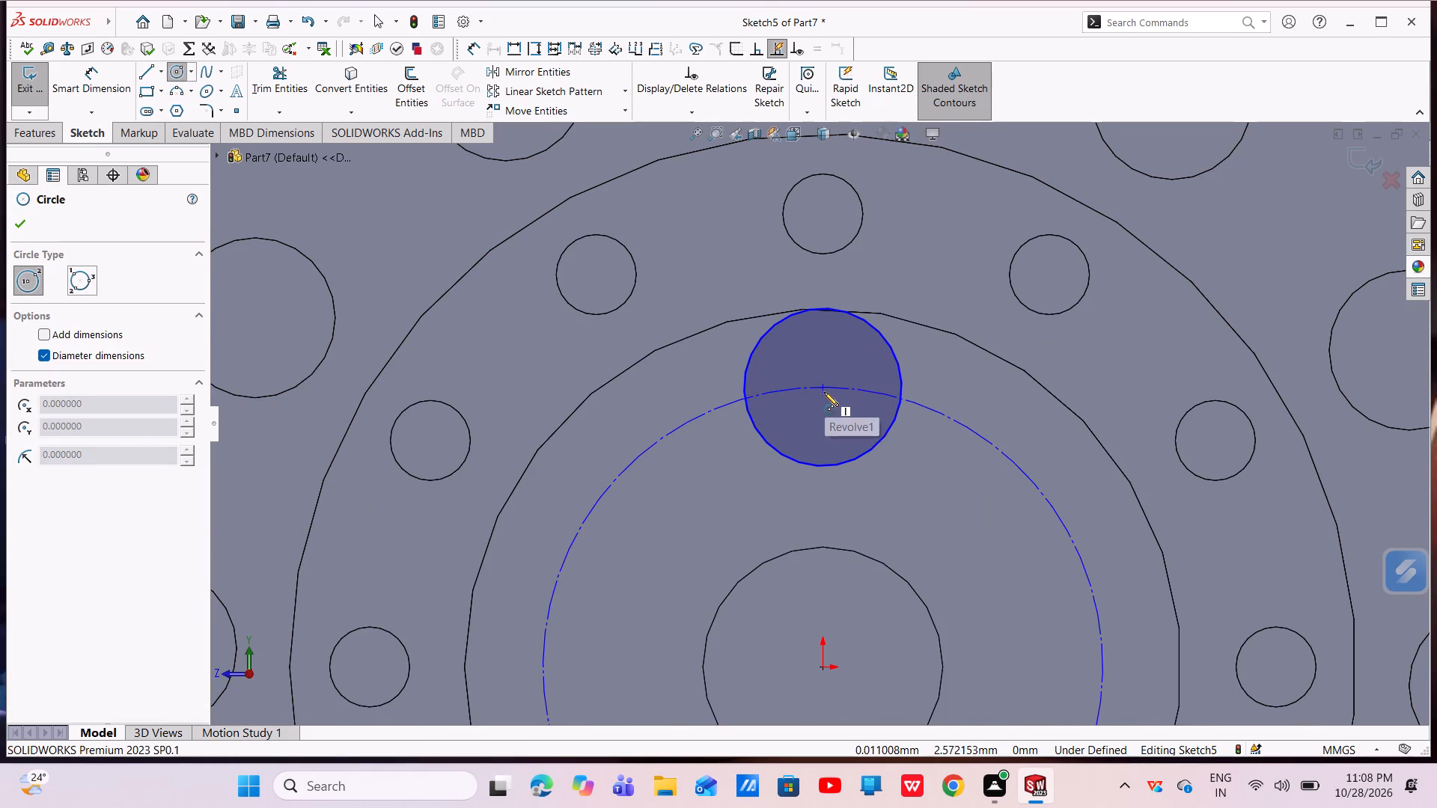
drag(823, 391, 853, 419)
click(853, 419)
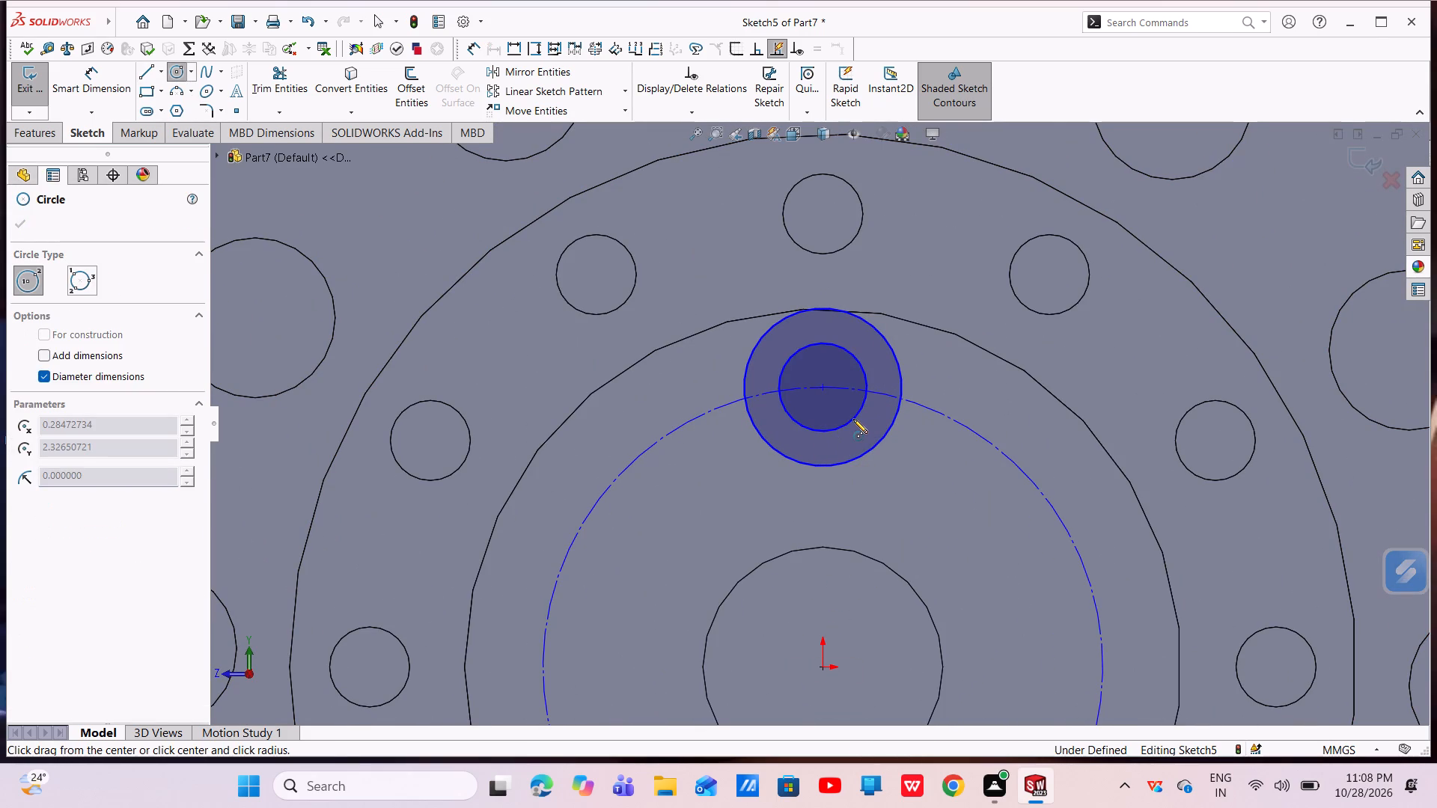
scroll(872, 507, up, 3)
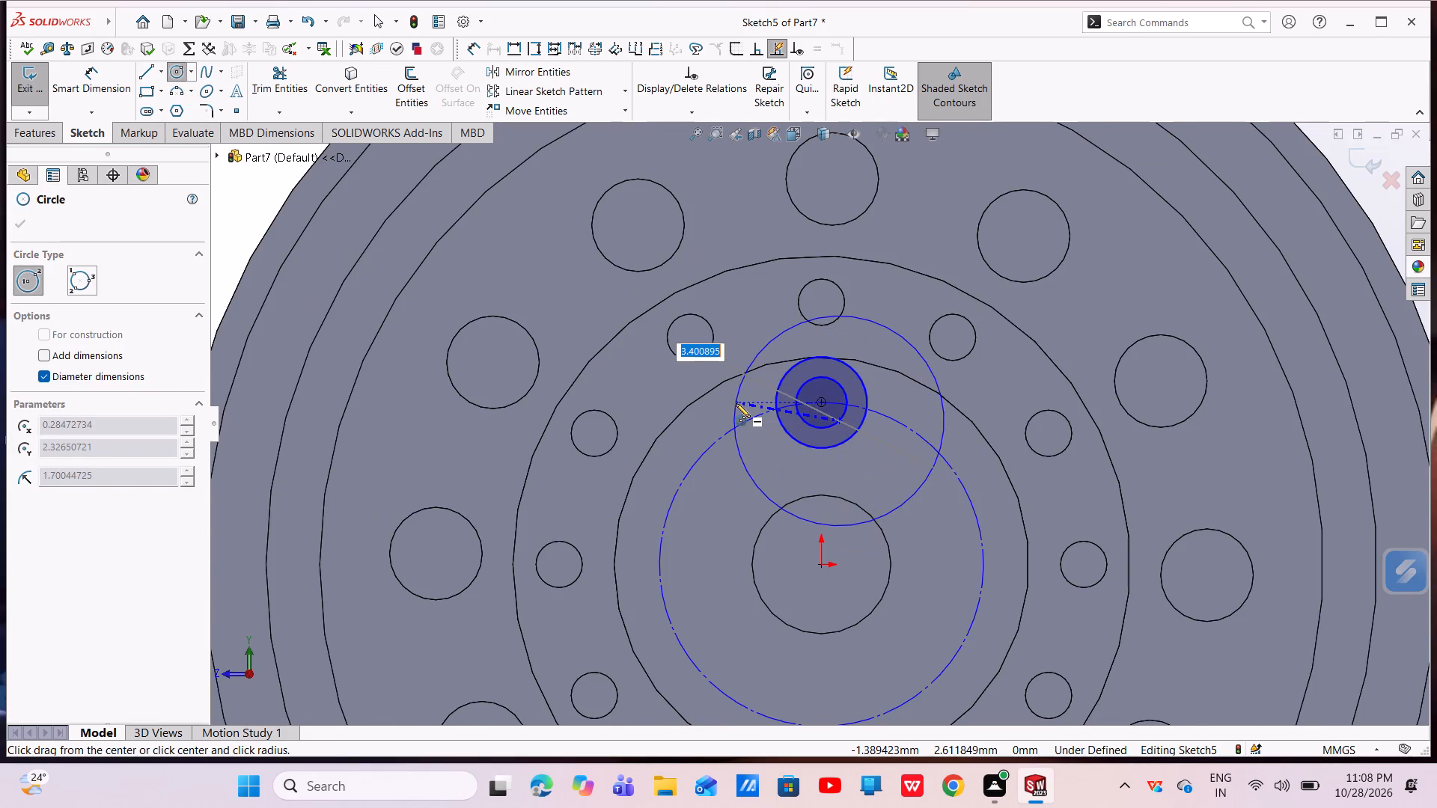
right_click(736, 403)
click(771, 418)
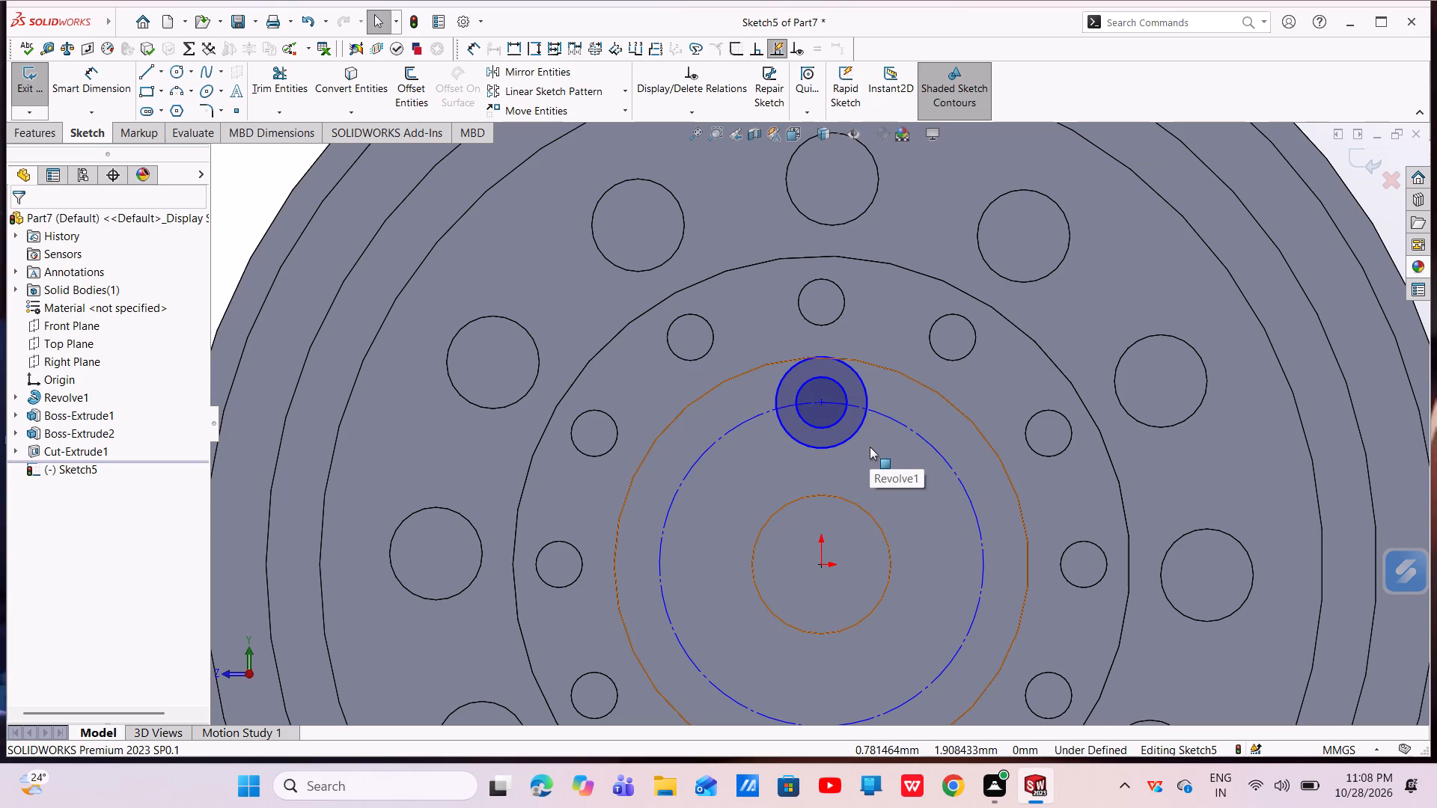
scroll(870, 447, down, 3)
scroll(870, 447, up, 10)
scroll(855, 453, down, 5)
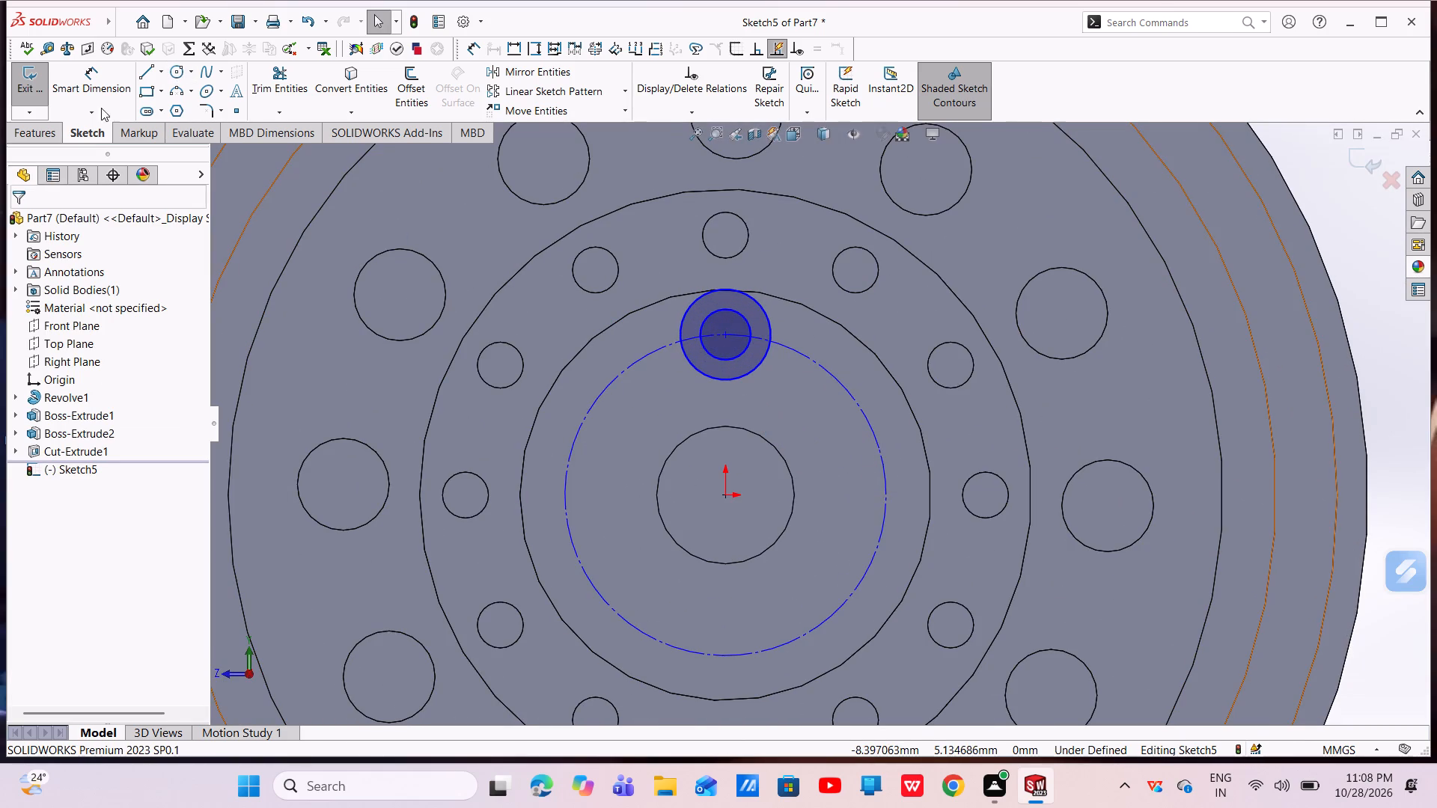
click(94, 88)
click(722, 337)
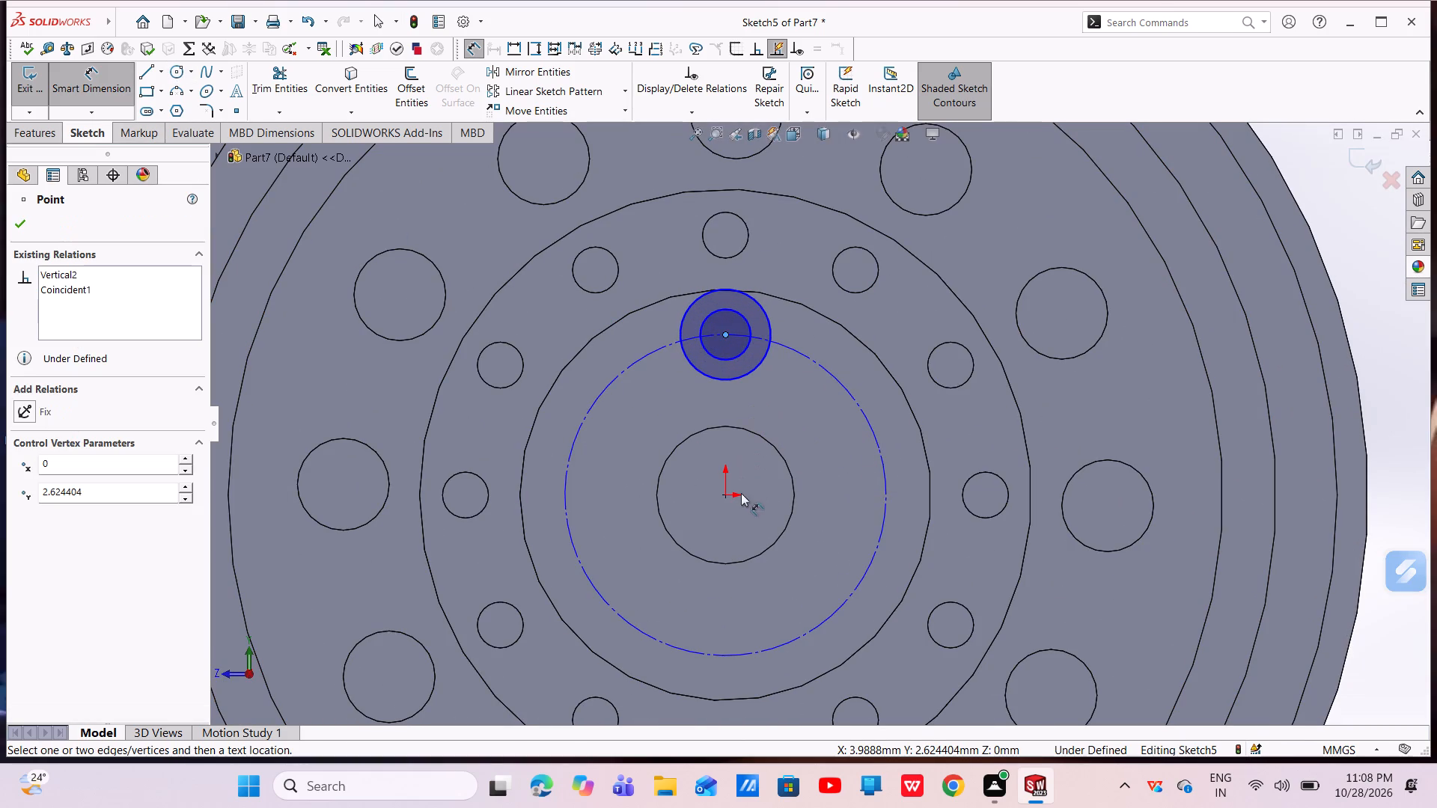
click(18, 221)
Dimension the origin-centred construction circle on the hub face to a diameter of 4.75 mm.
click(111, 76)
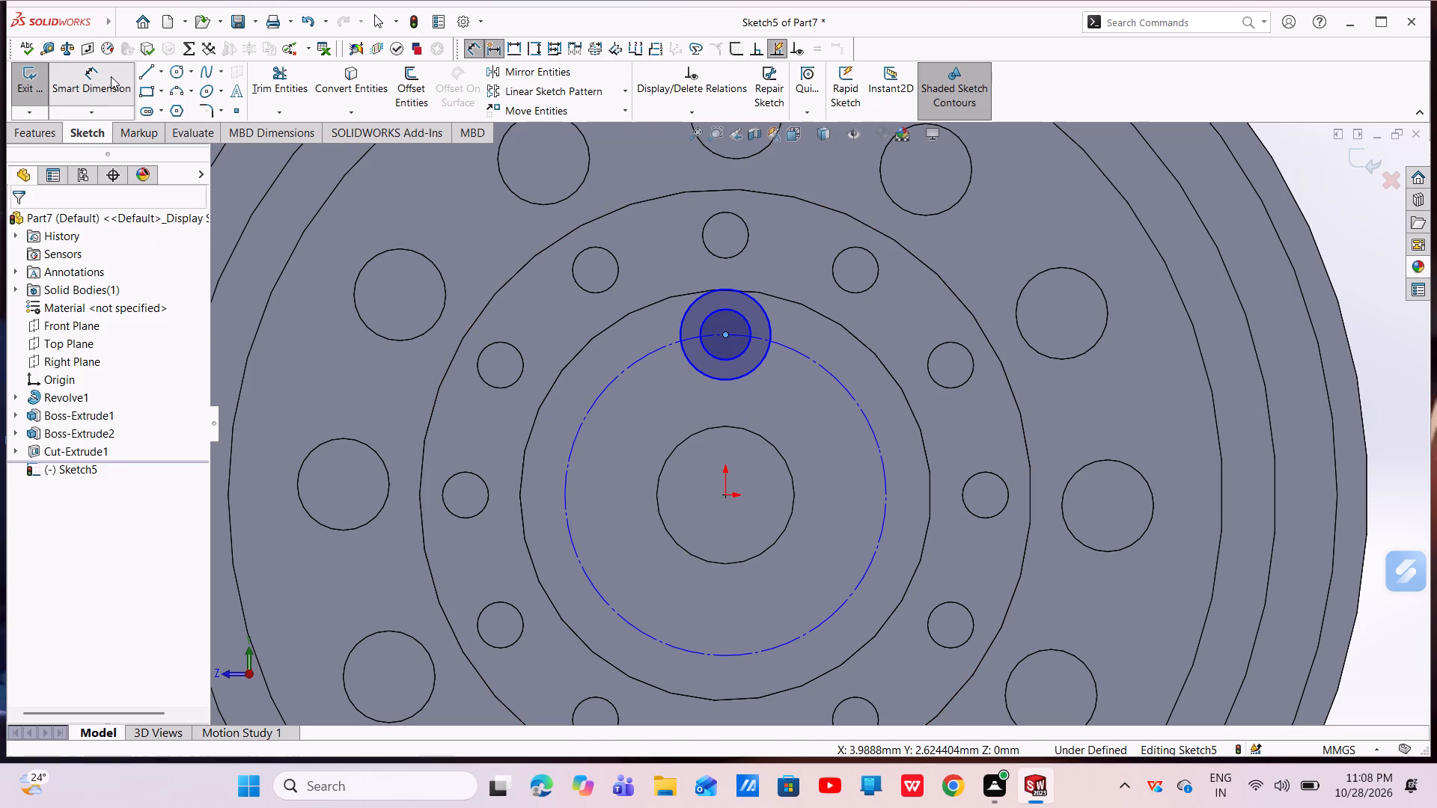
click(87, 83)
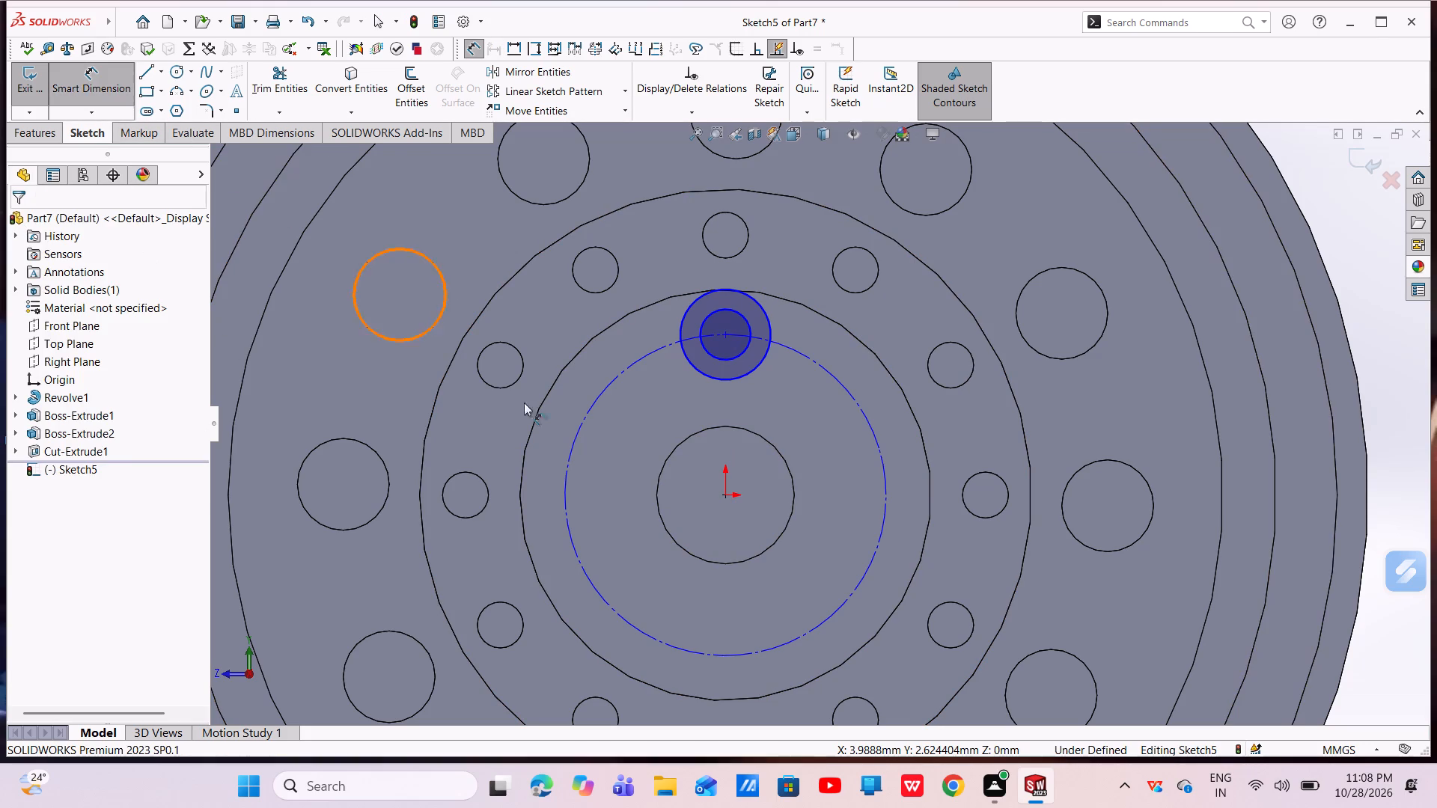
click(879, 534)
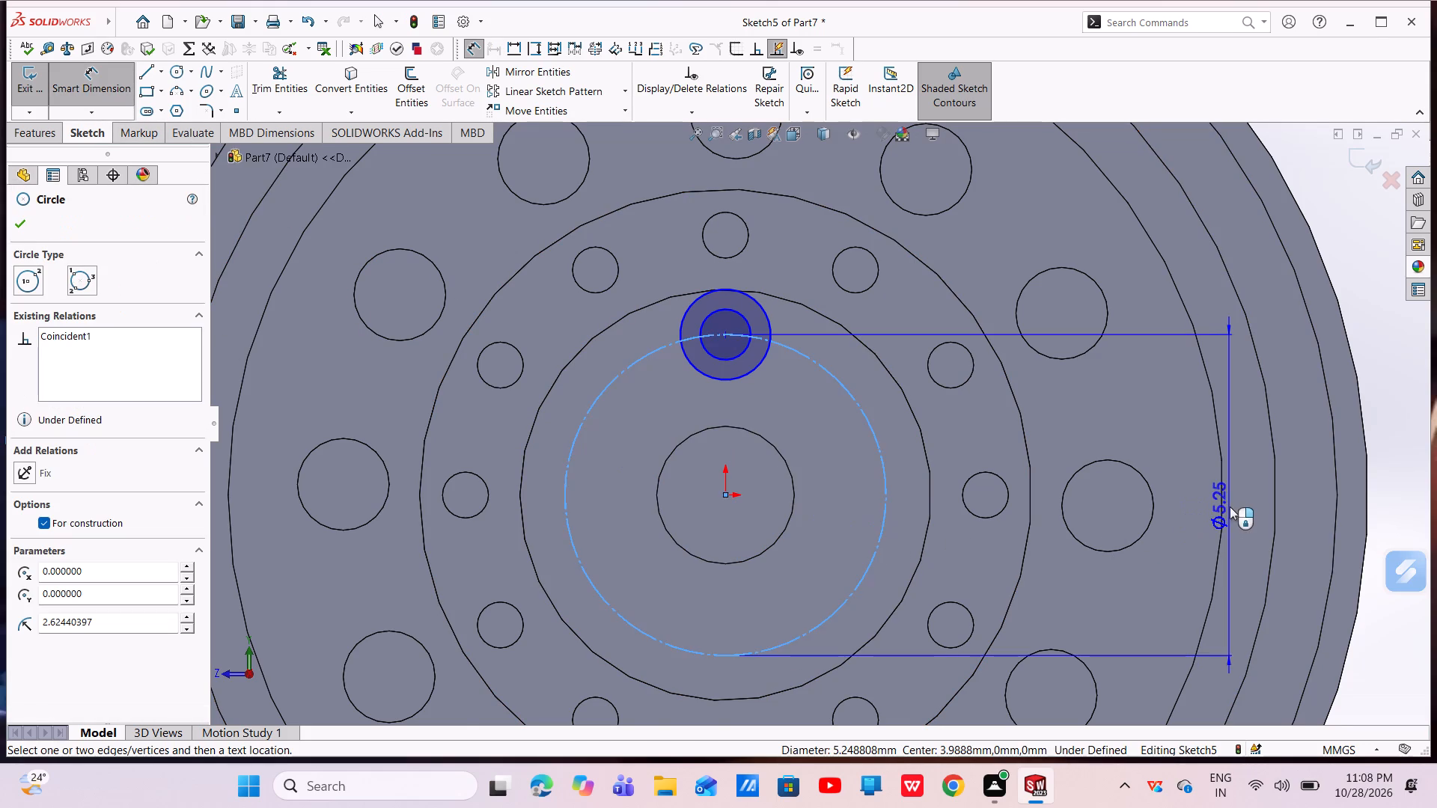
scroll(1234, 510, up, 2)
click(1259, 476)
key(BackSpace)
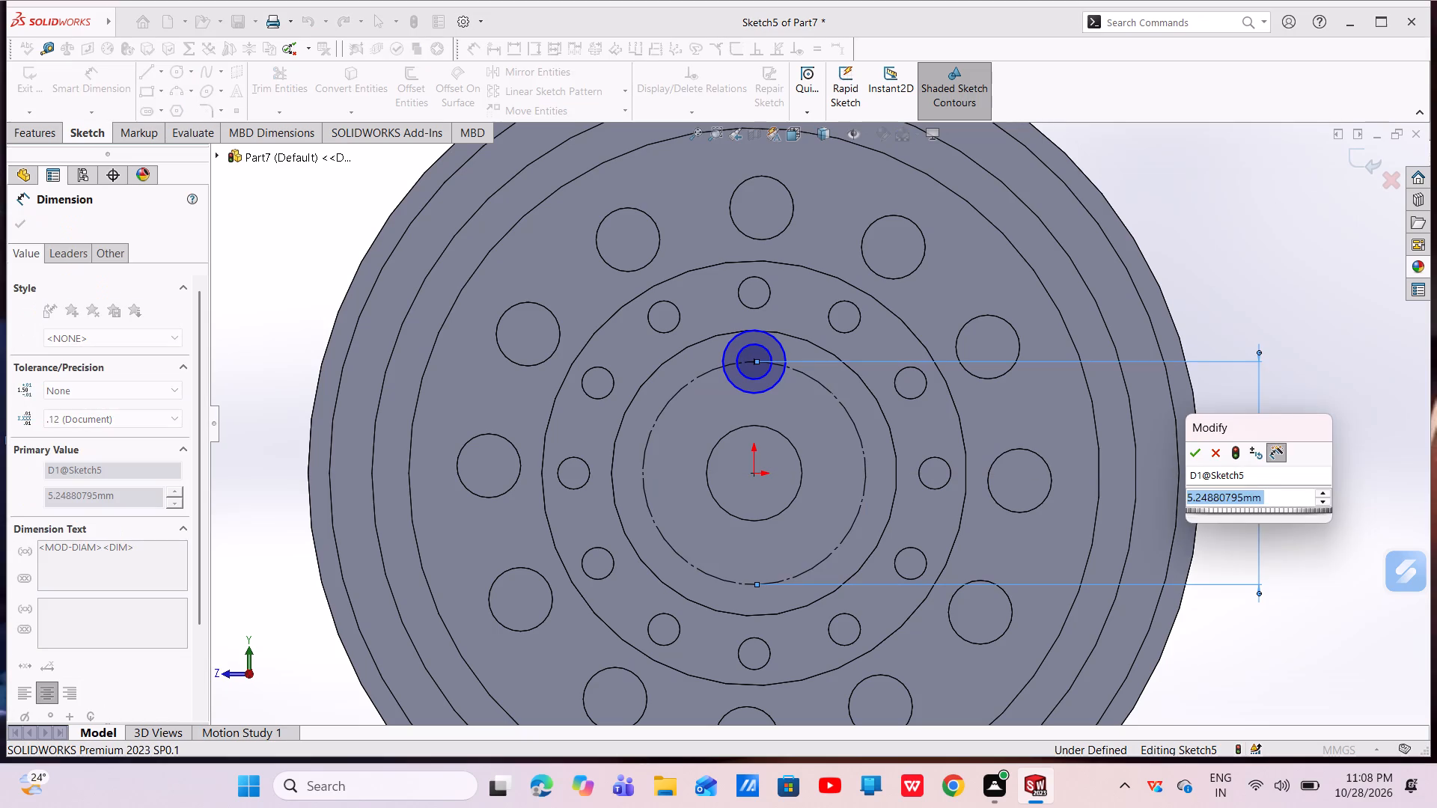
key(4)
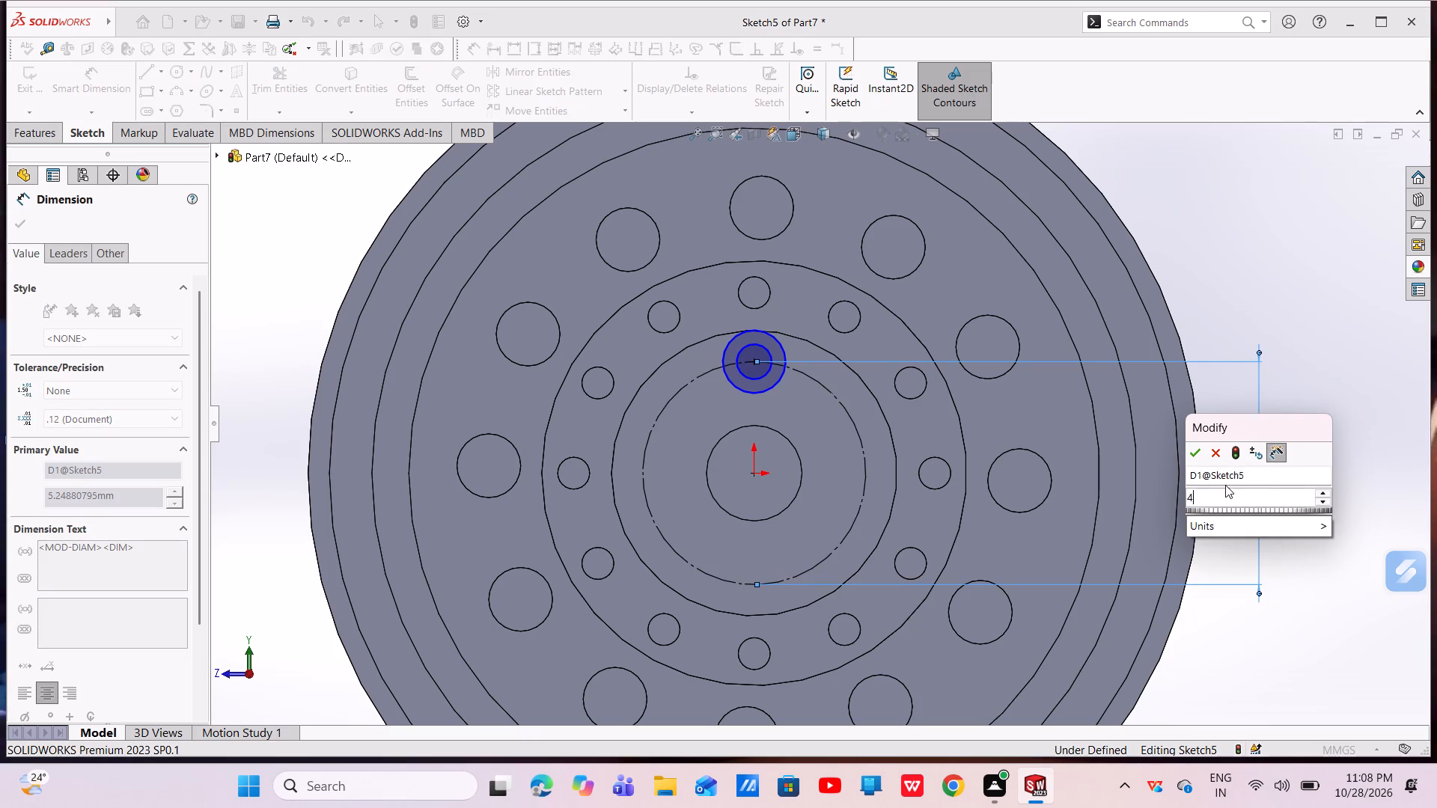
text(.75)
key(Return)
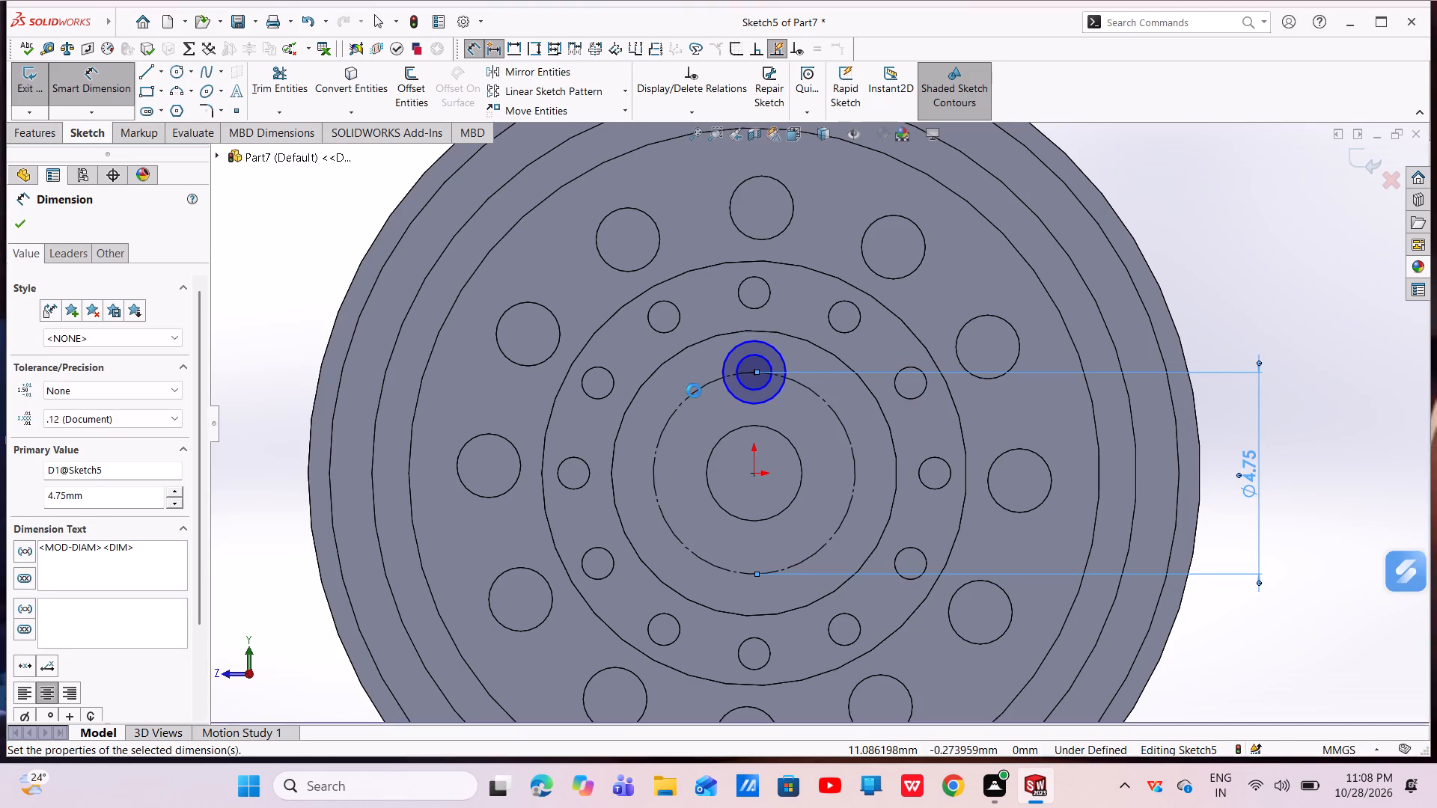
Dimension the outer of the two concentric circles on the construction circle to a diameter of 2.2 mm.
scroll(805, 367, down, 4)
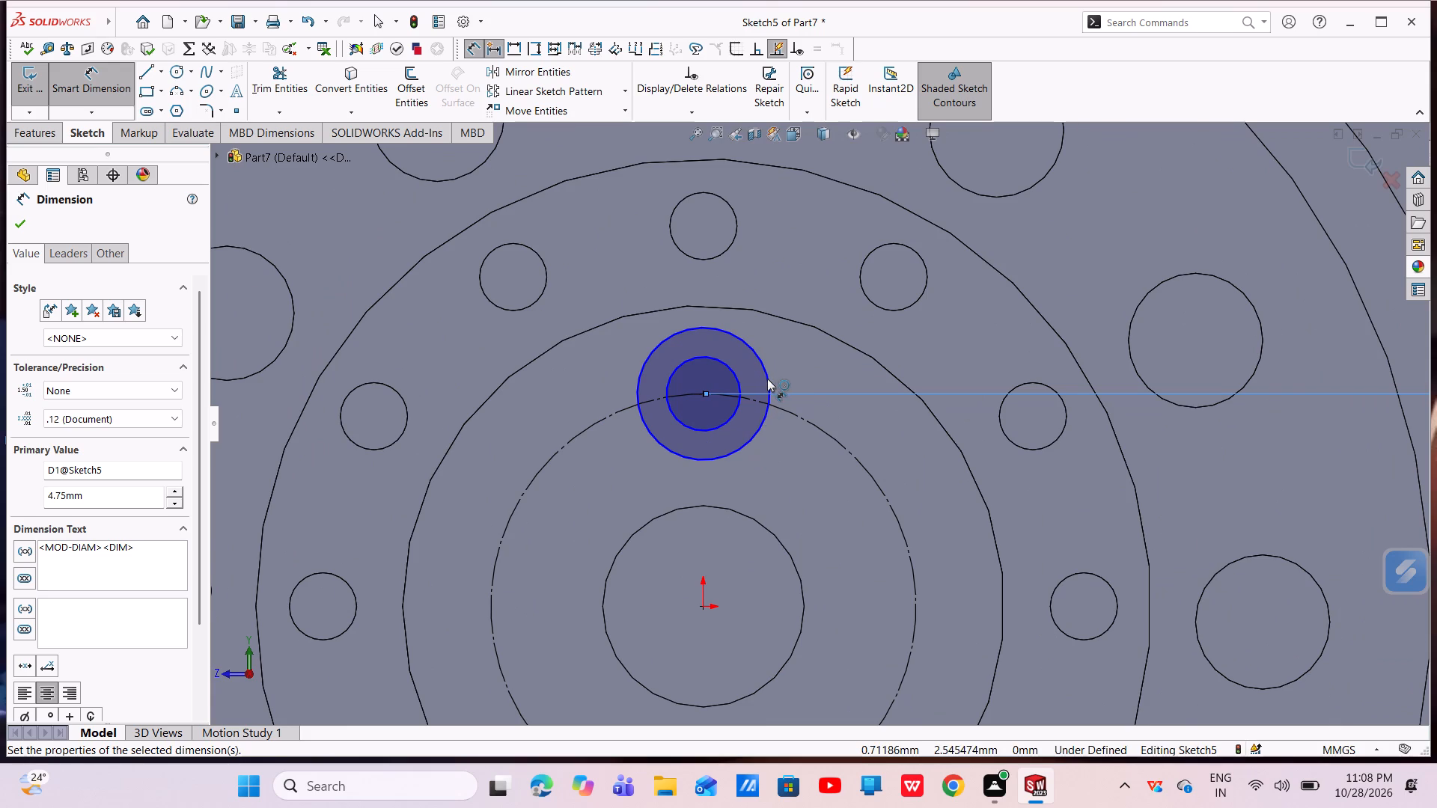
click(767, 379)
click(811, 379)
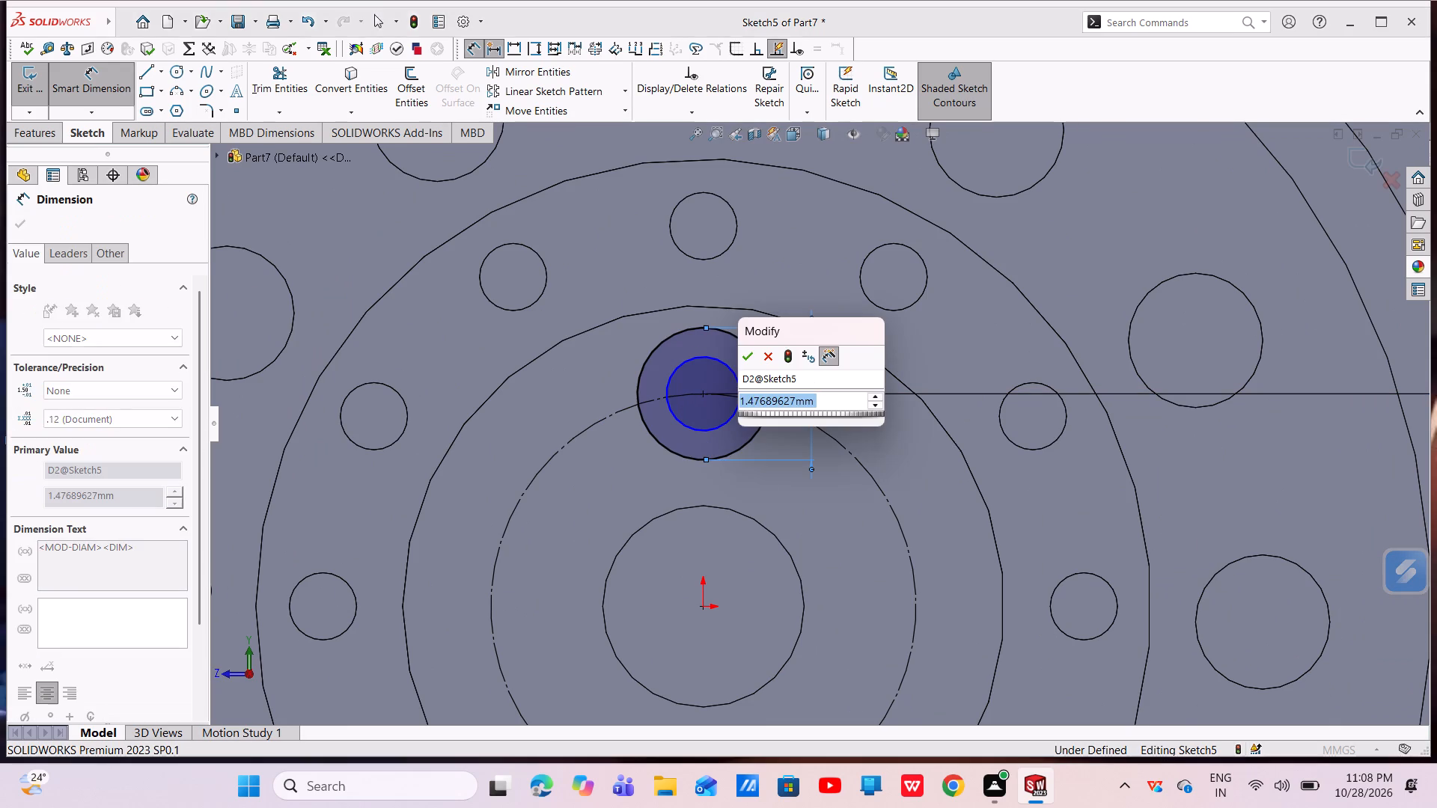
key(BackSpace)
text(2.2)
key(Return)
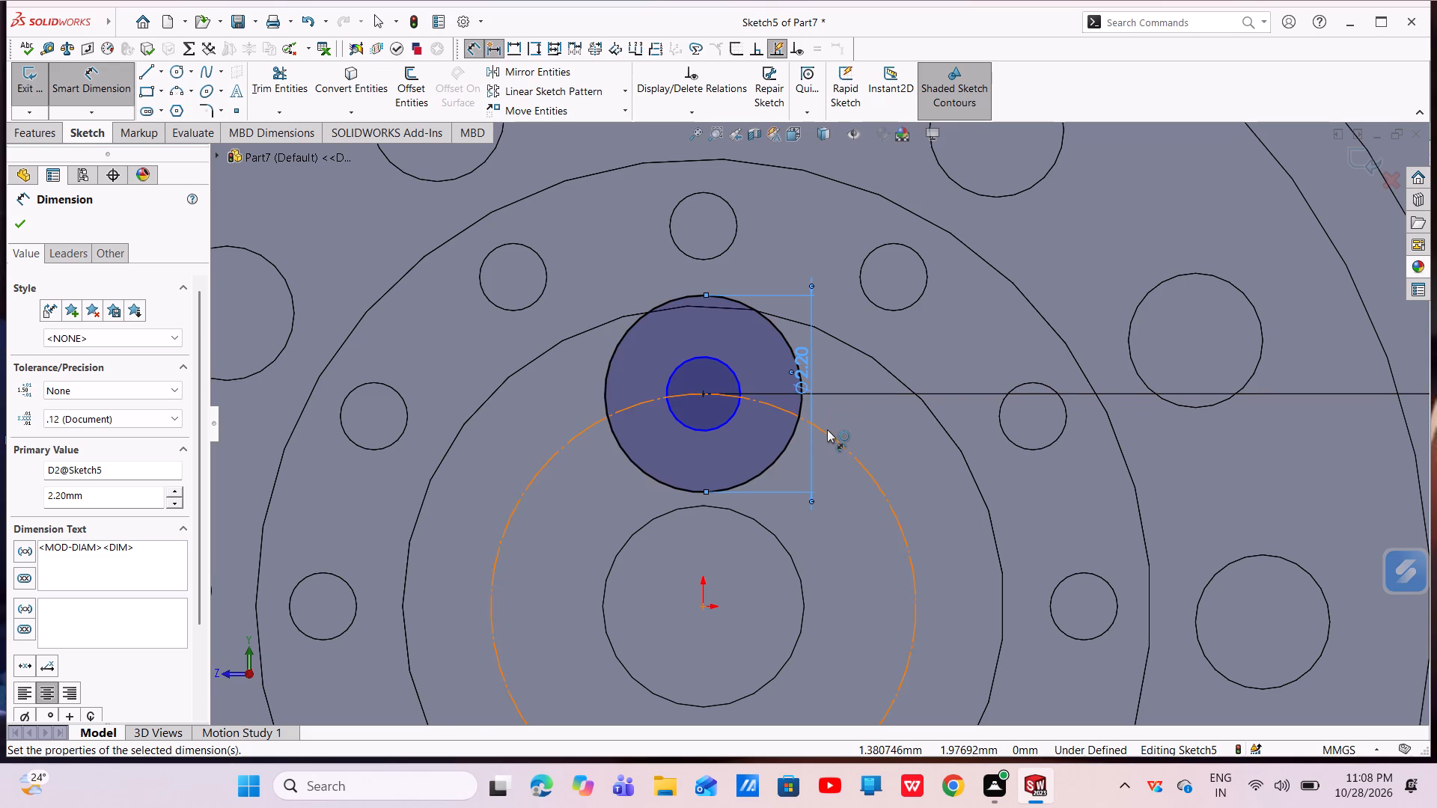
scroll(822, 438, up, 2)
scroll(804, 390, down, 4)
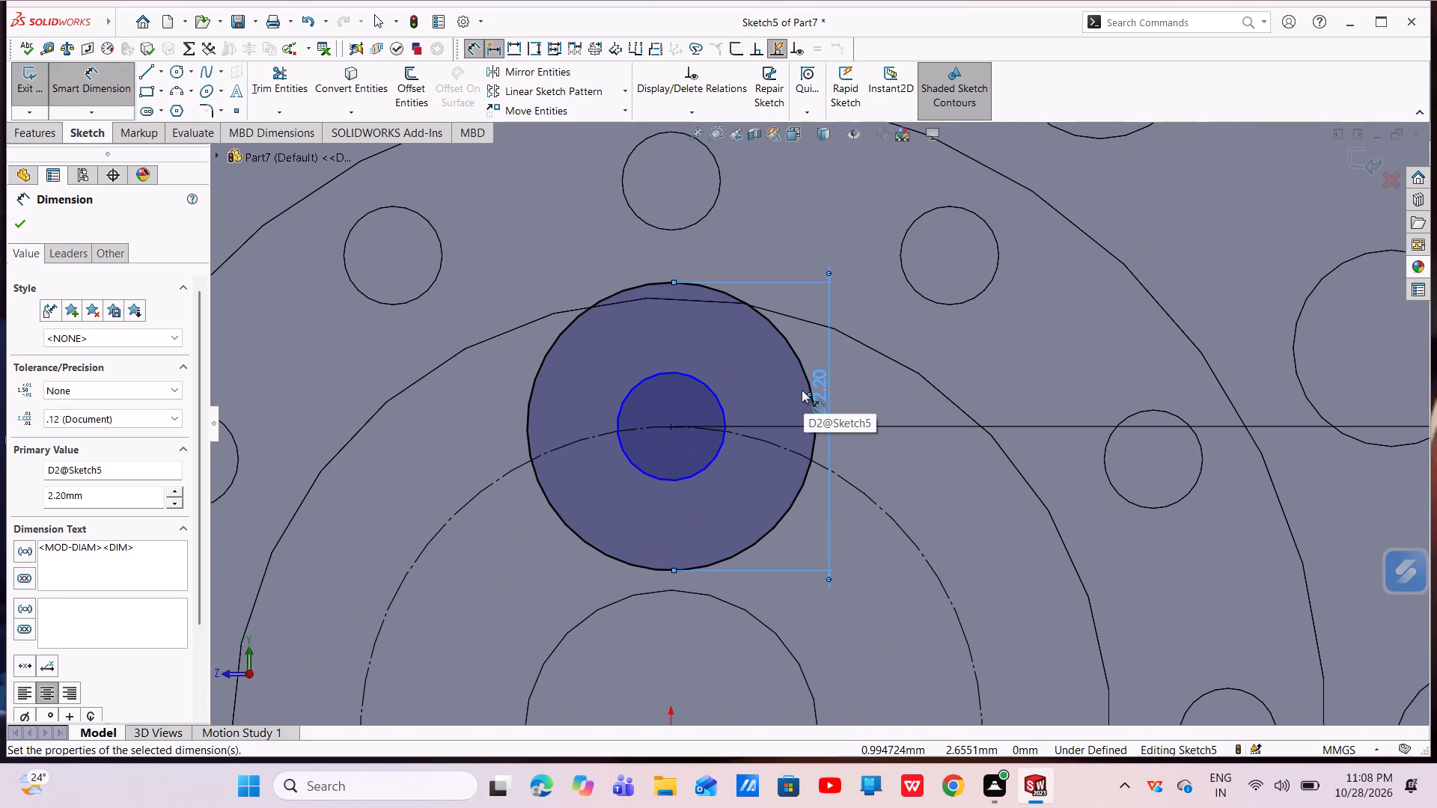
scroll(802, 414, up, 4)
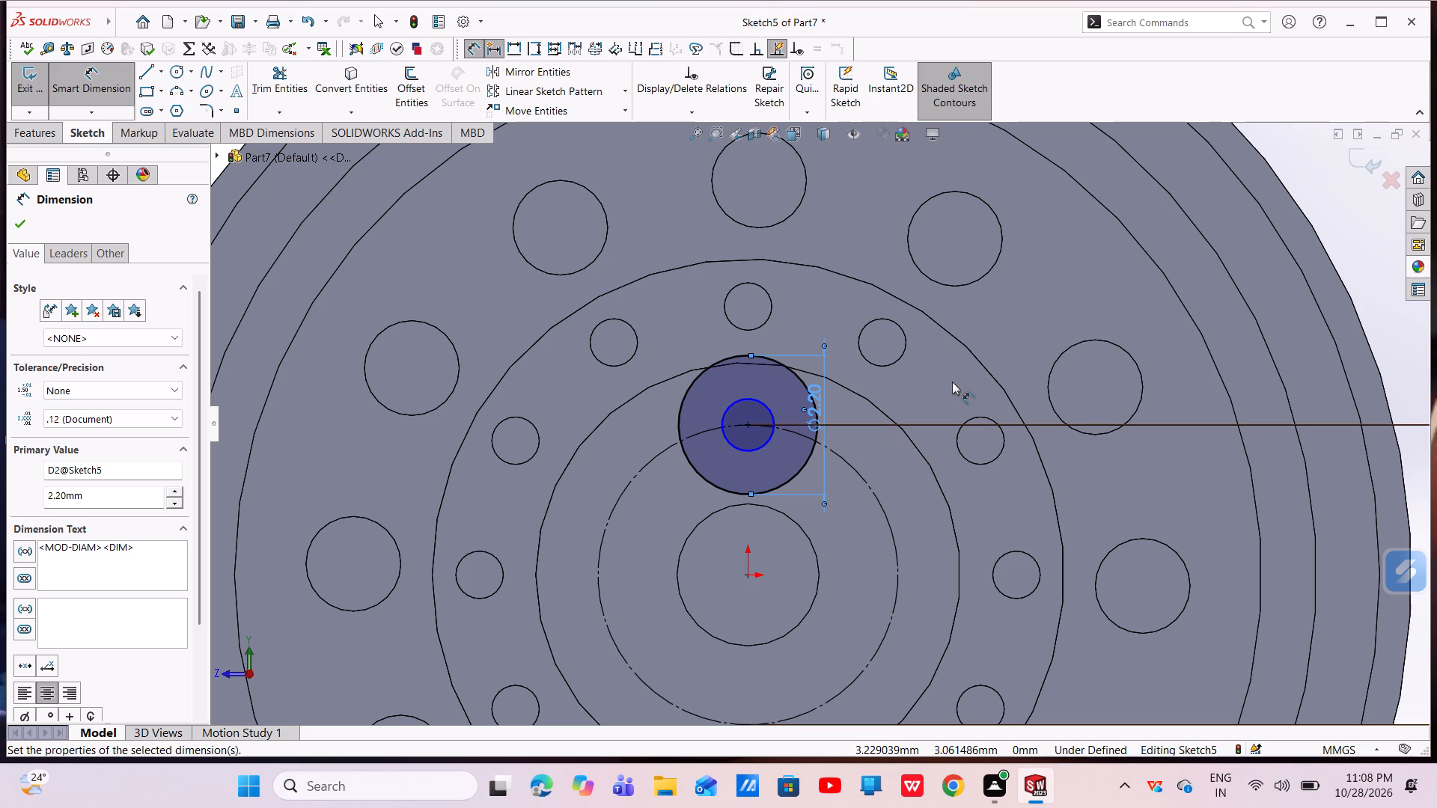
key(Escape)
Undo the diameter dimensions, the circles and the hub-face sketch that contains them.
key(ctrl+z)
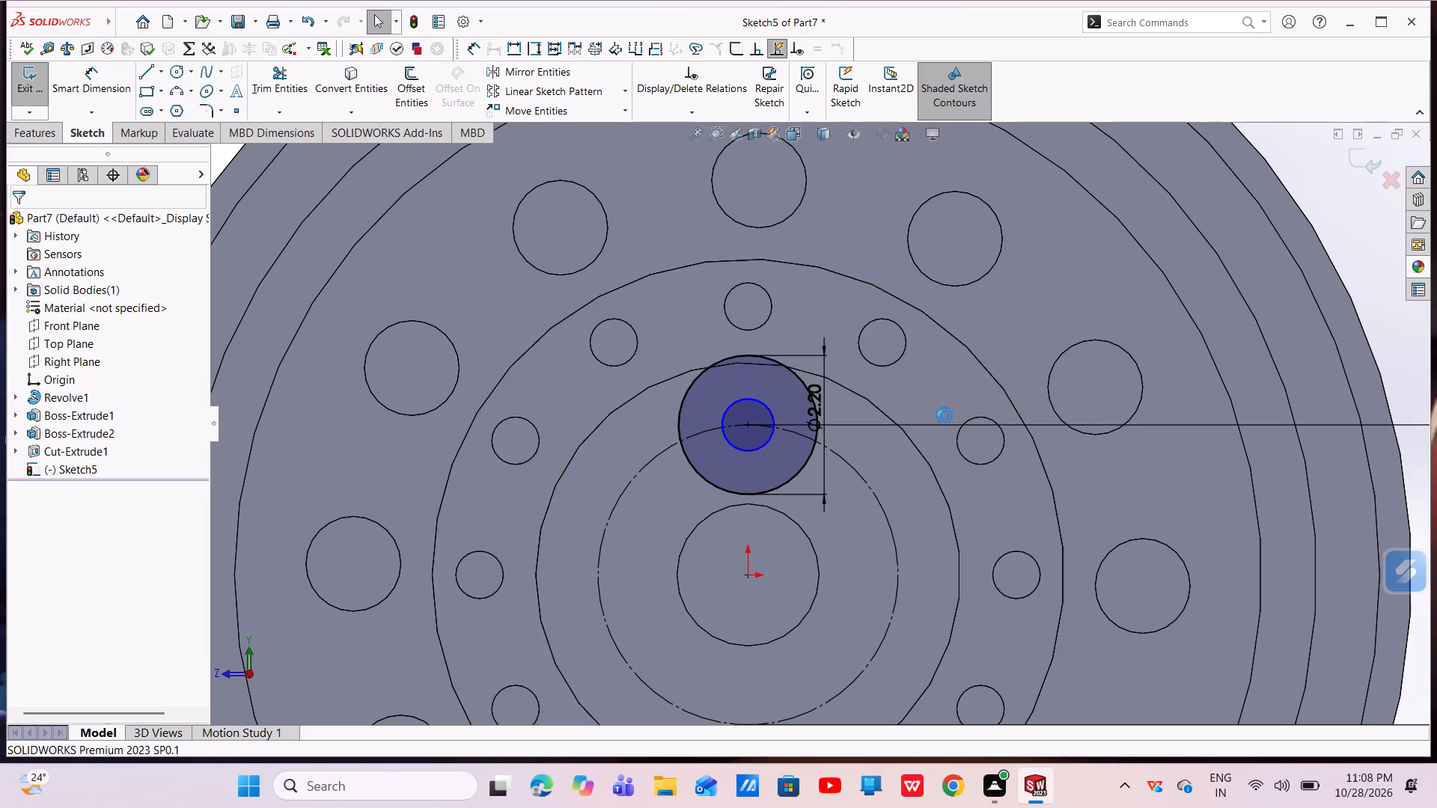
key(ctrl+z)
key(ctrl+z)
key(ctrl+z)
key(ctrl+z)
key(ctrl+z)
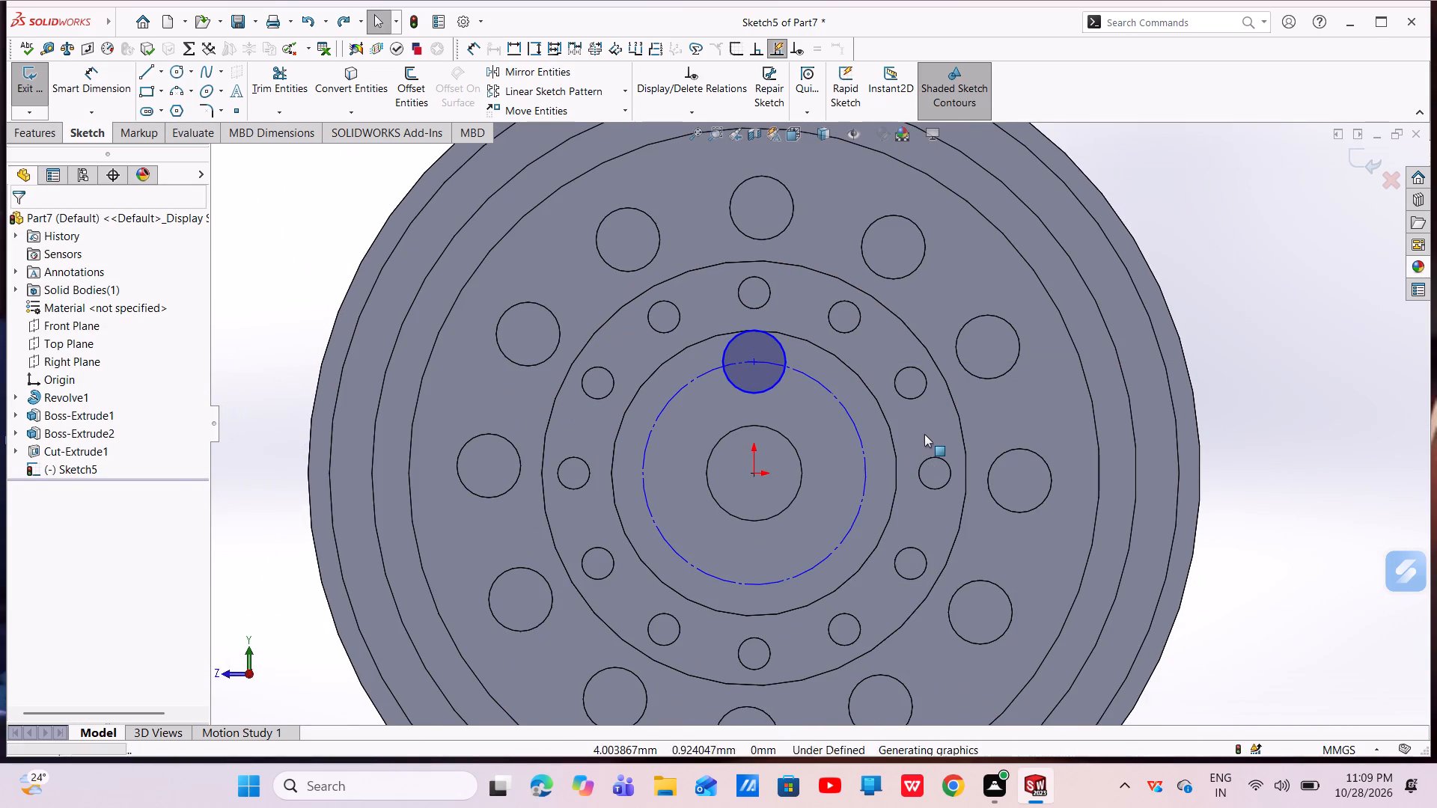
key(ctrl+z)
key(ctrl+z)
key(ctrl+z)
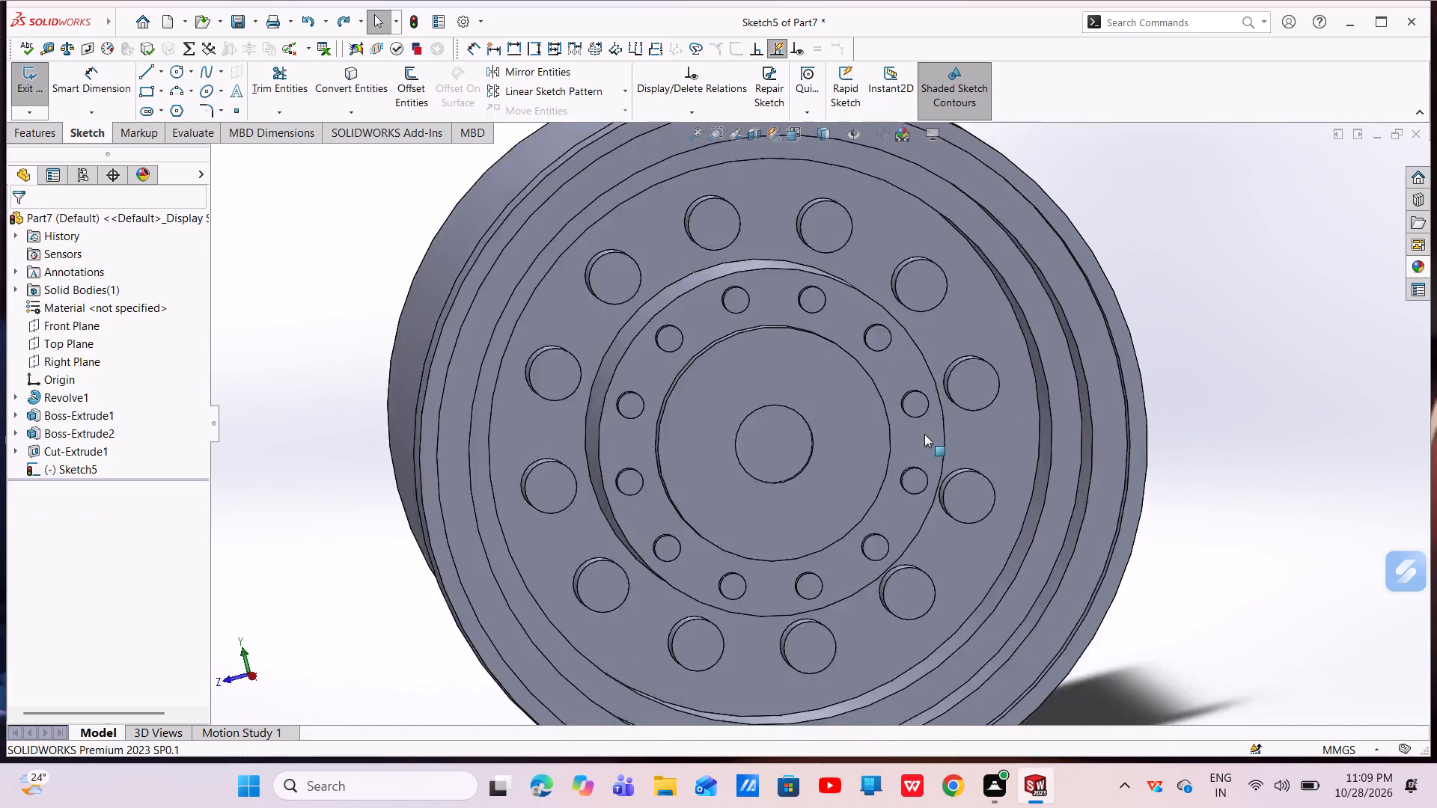
Start a new sketch on the central hub face and draw an origin-centred circle about 4.48 mm in diameter.
click(751, 365)
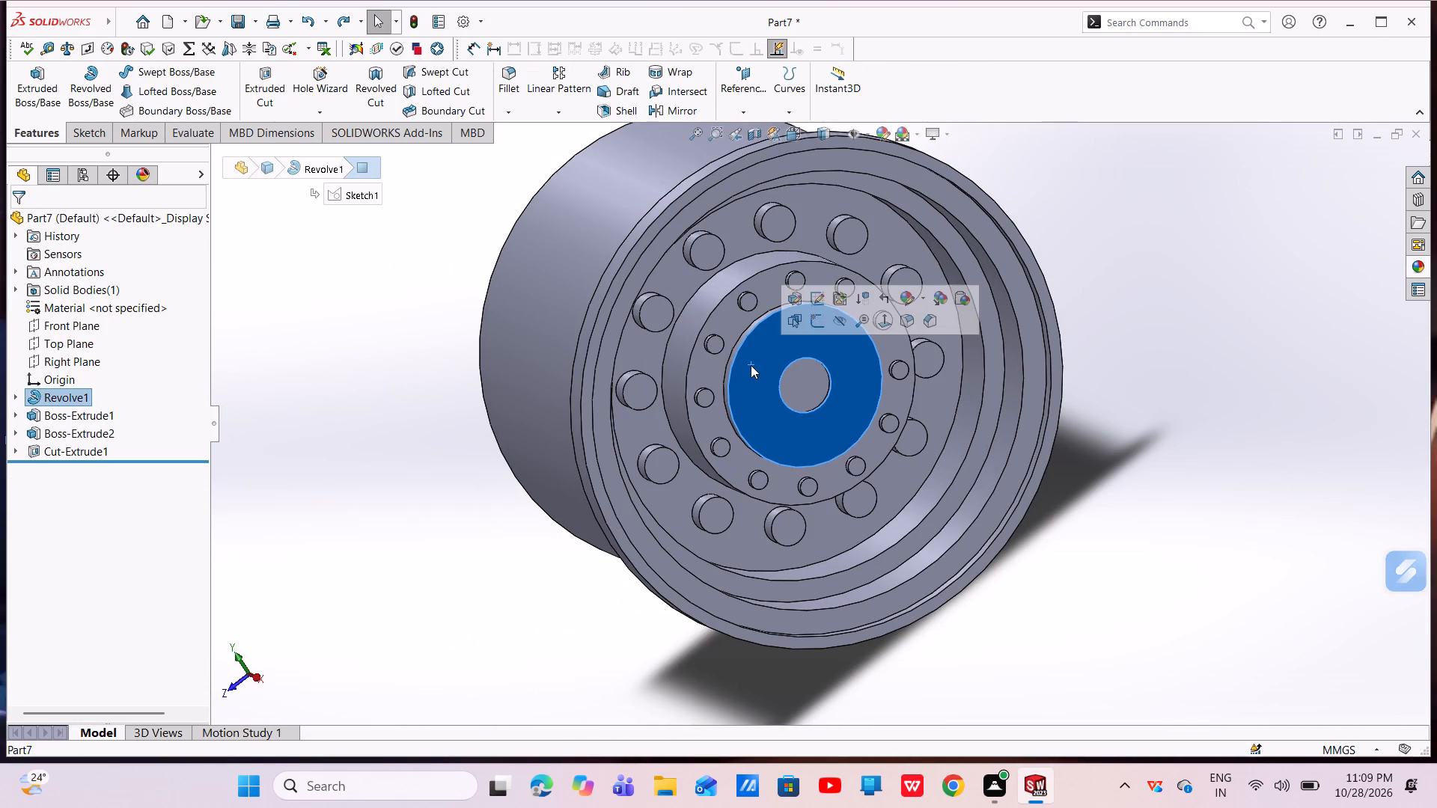
click(818, 319)
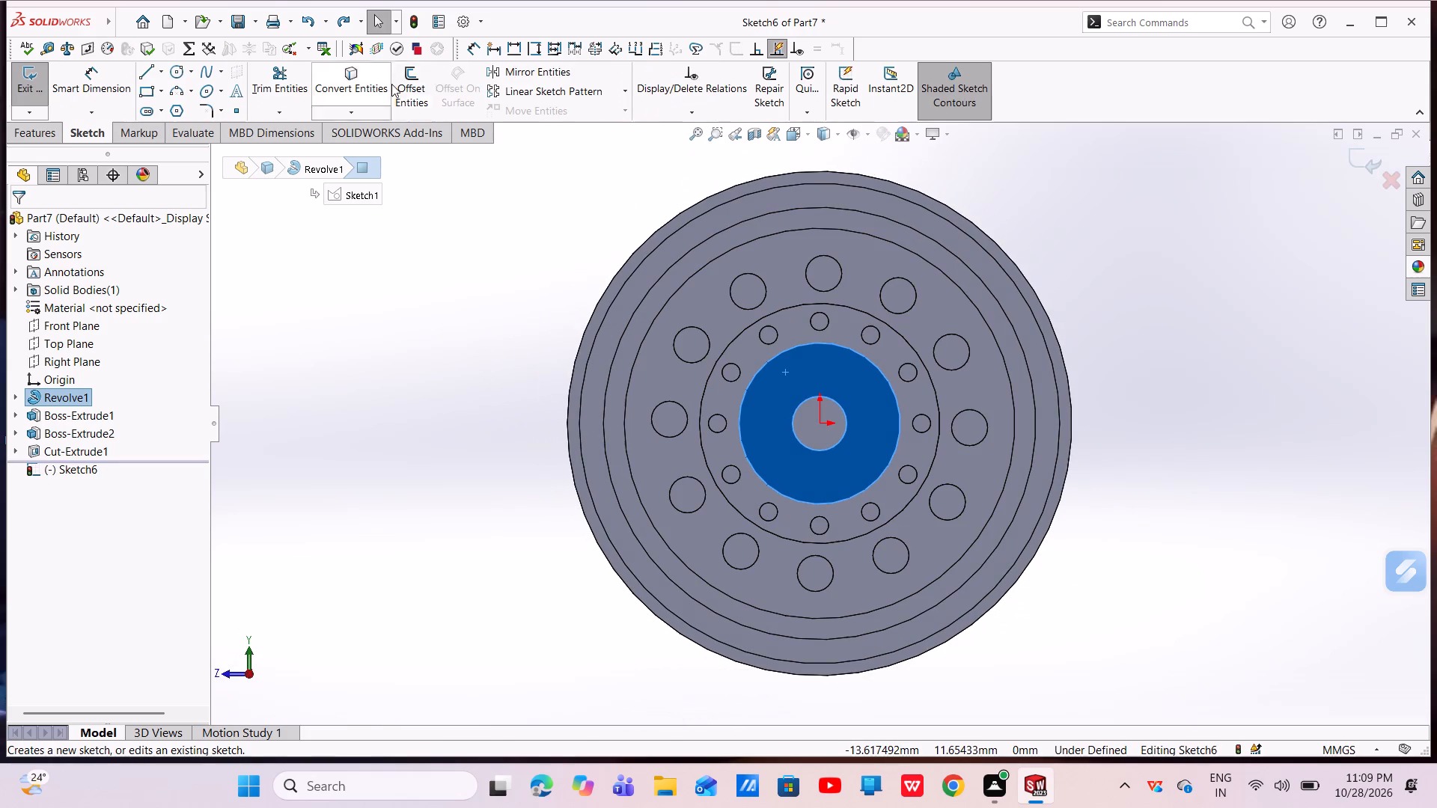
click(177, 70)
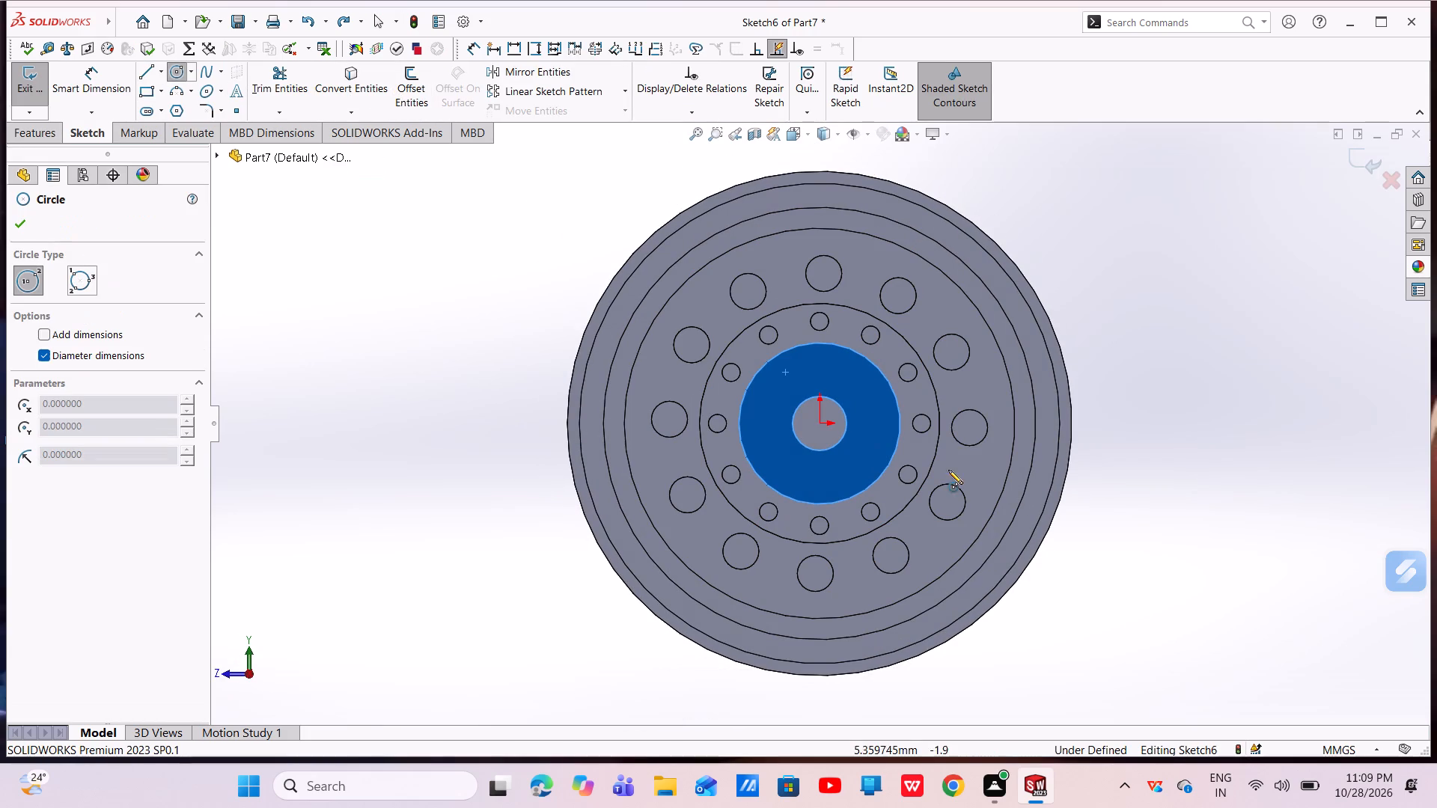
drag(822, 420, 864, 454)
right_click(863, 454)
click(894, 465)
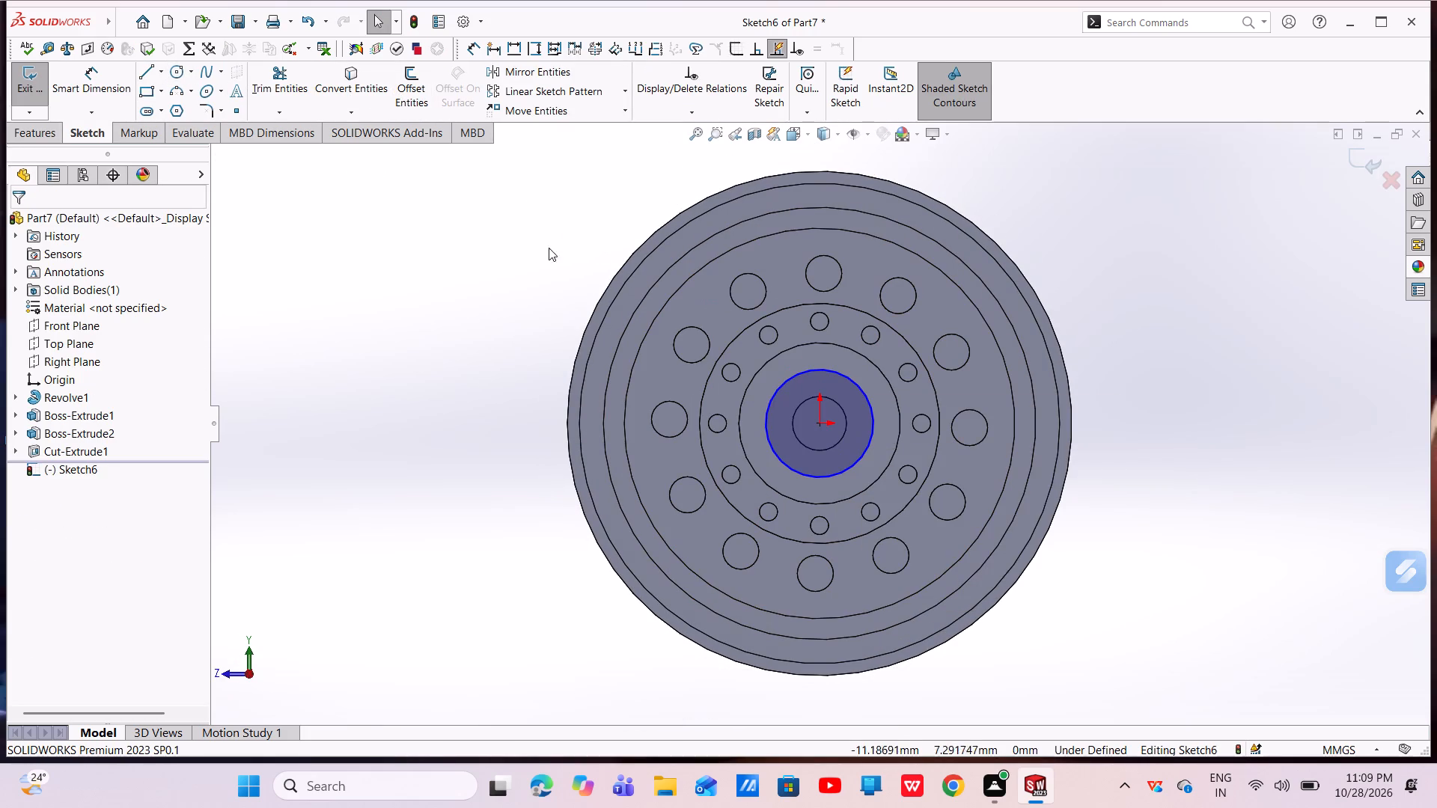
Dimension the origin-centred circle on the hub face to a diameter of 4.75 mm.
click(102, 82)
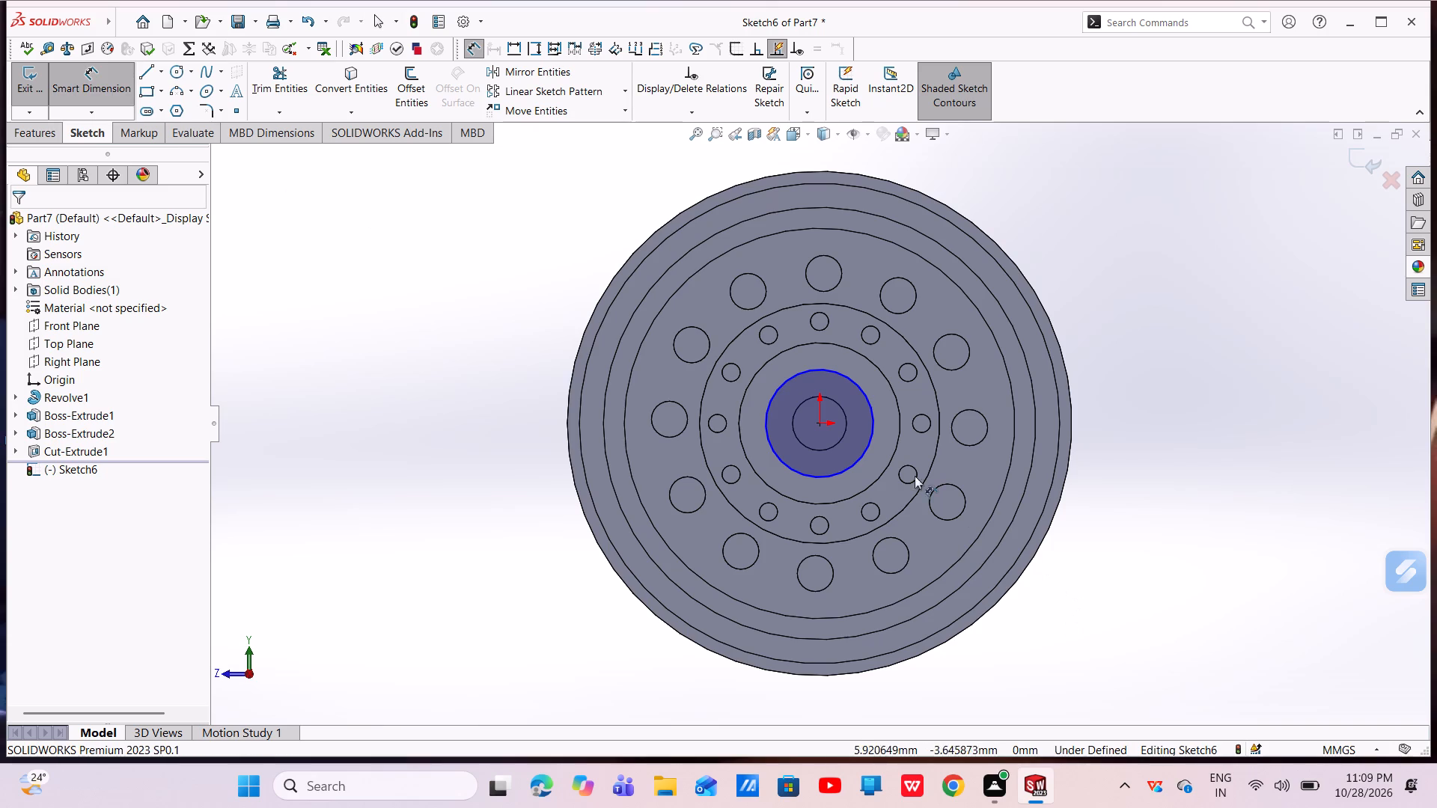
click(876, 424)
click(1194, 442)
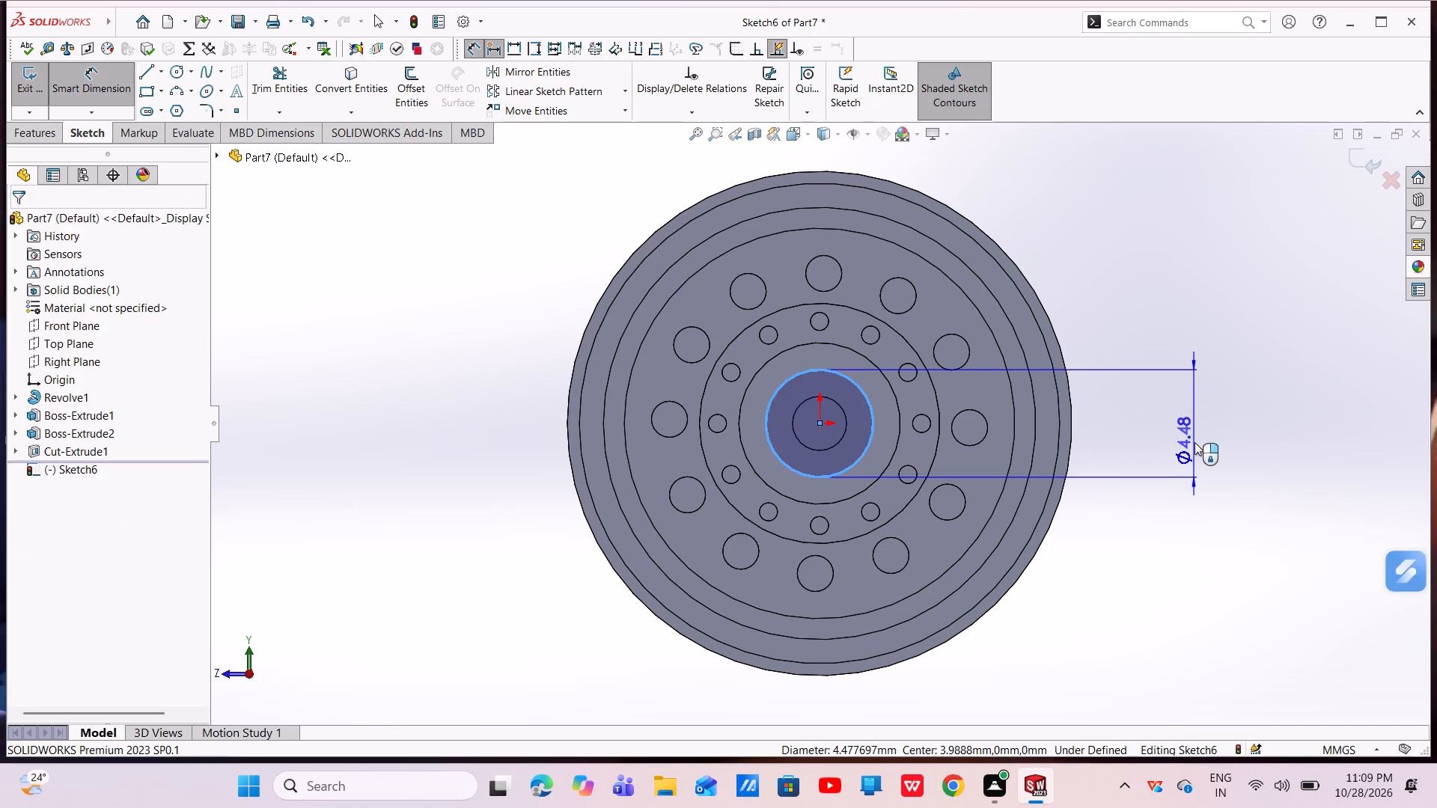
key(BackSpace)
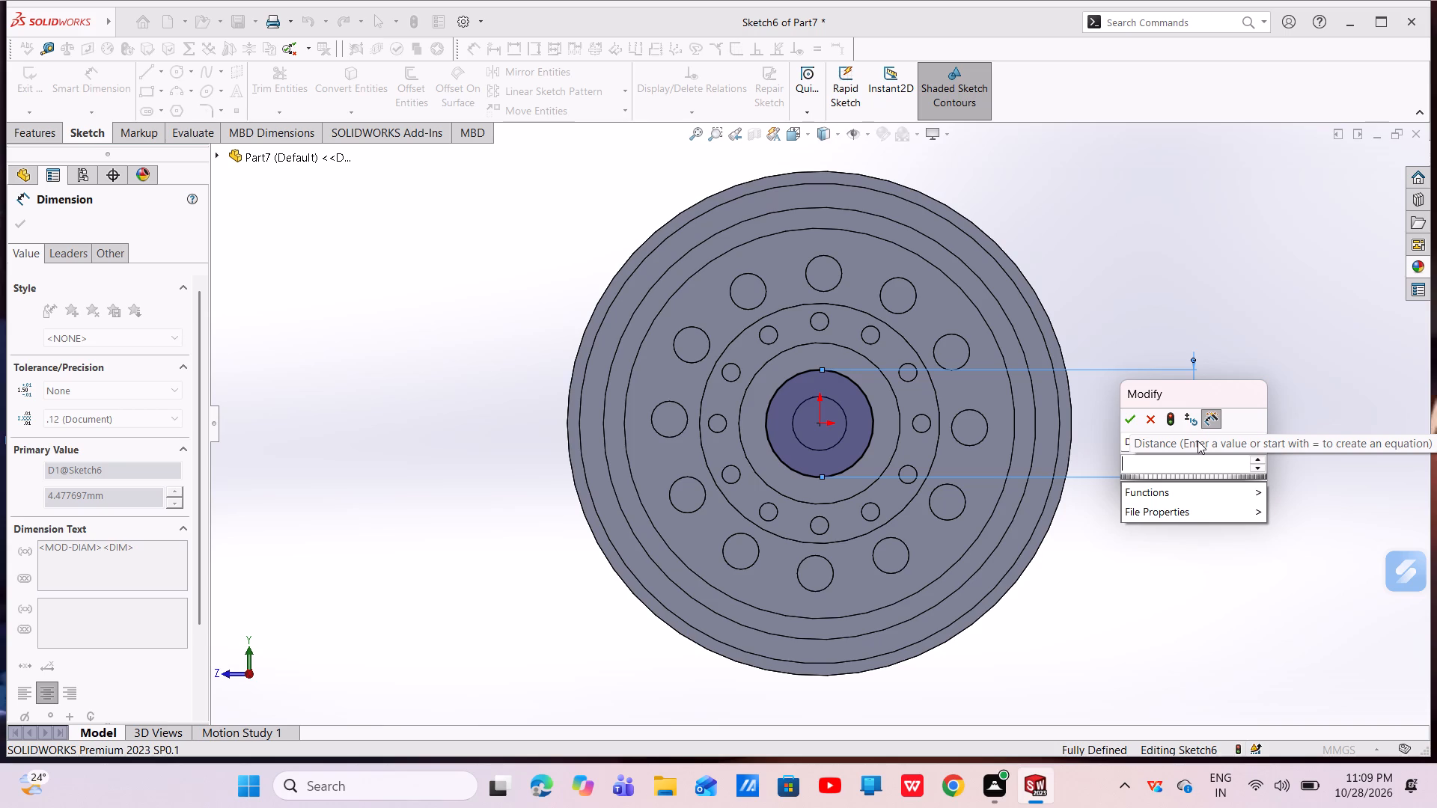
key(4)
text(.75)
key(Return)
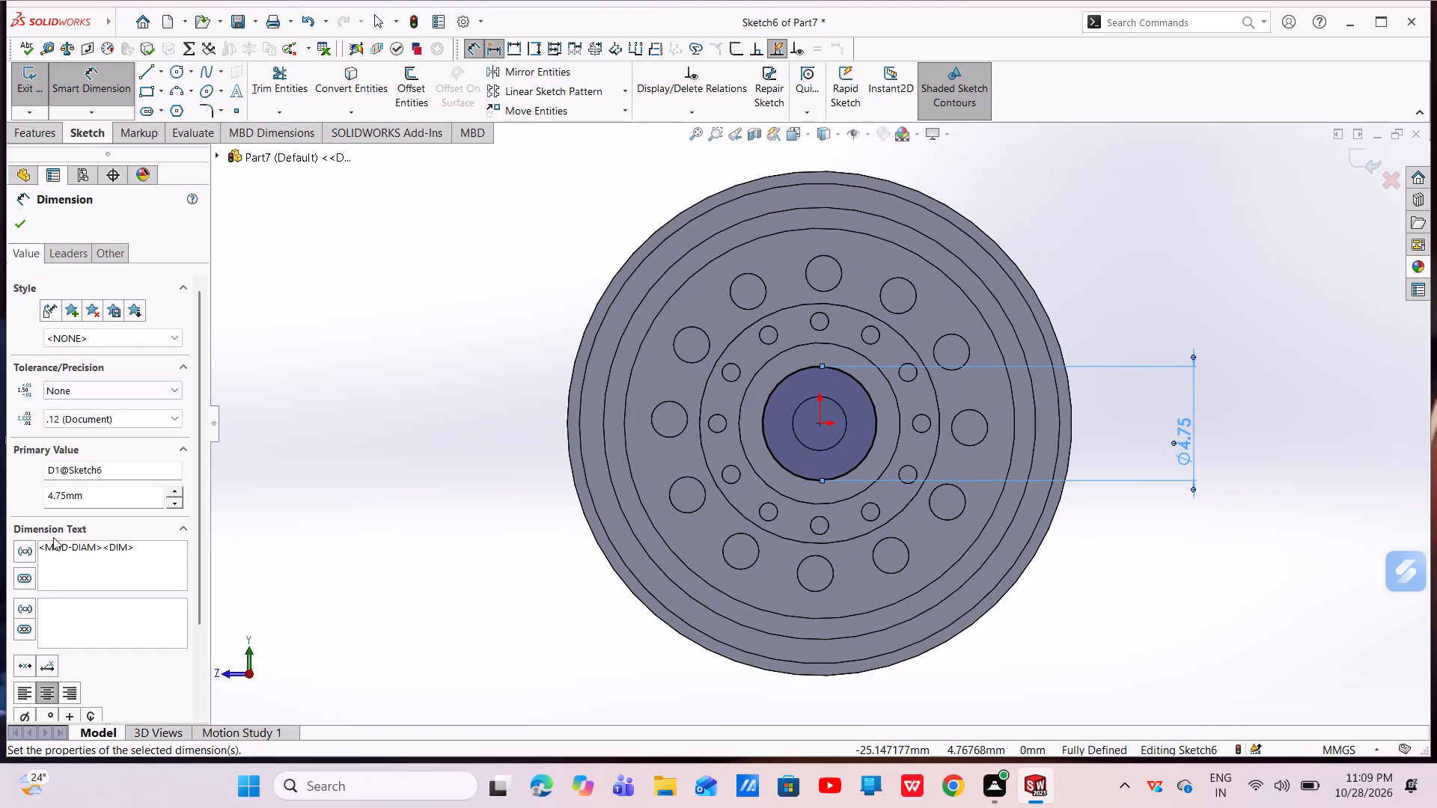
click(25, 224)
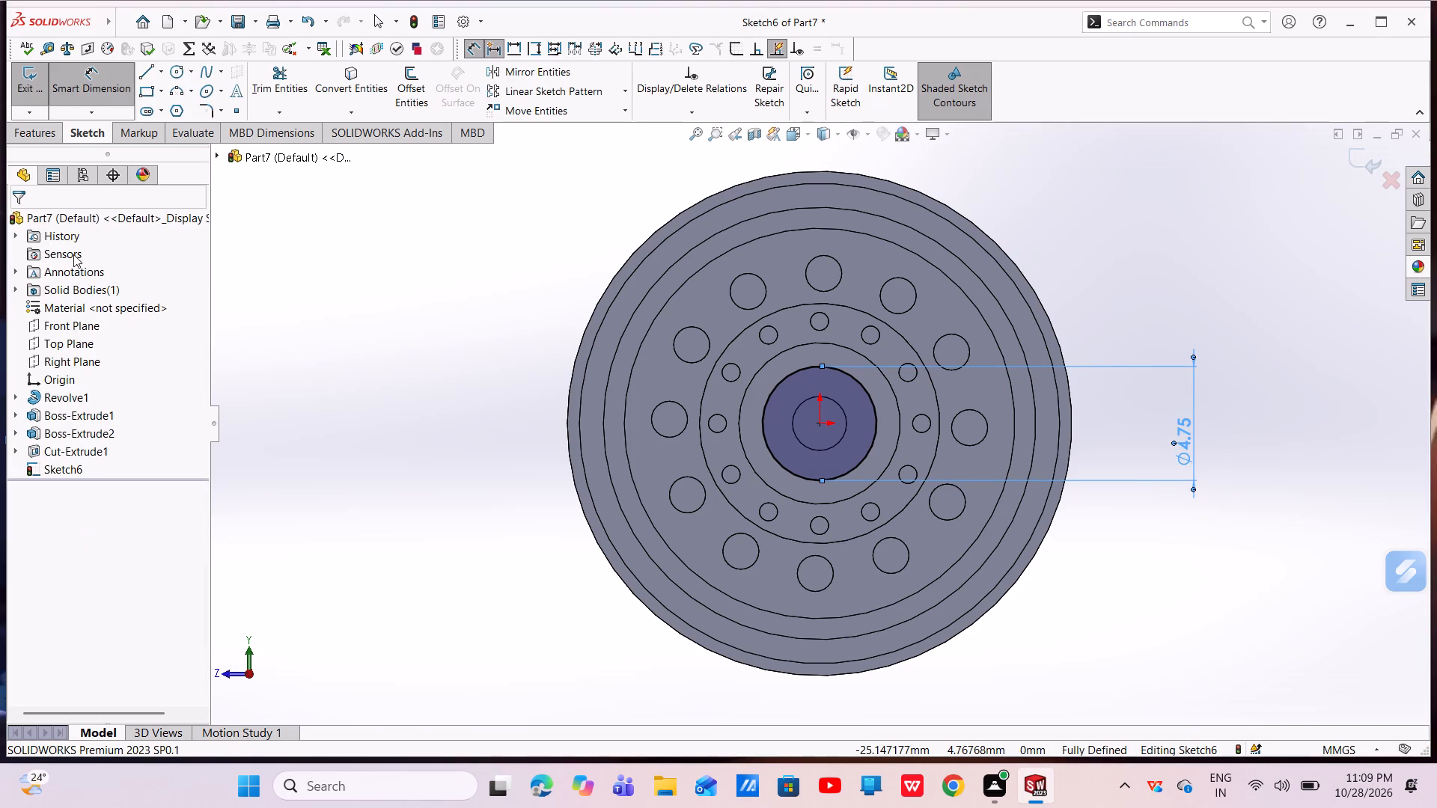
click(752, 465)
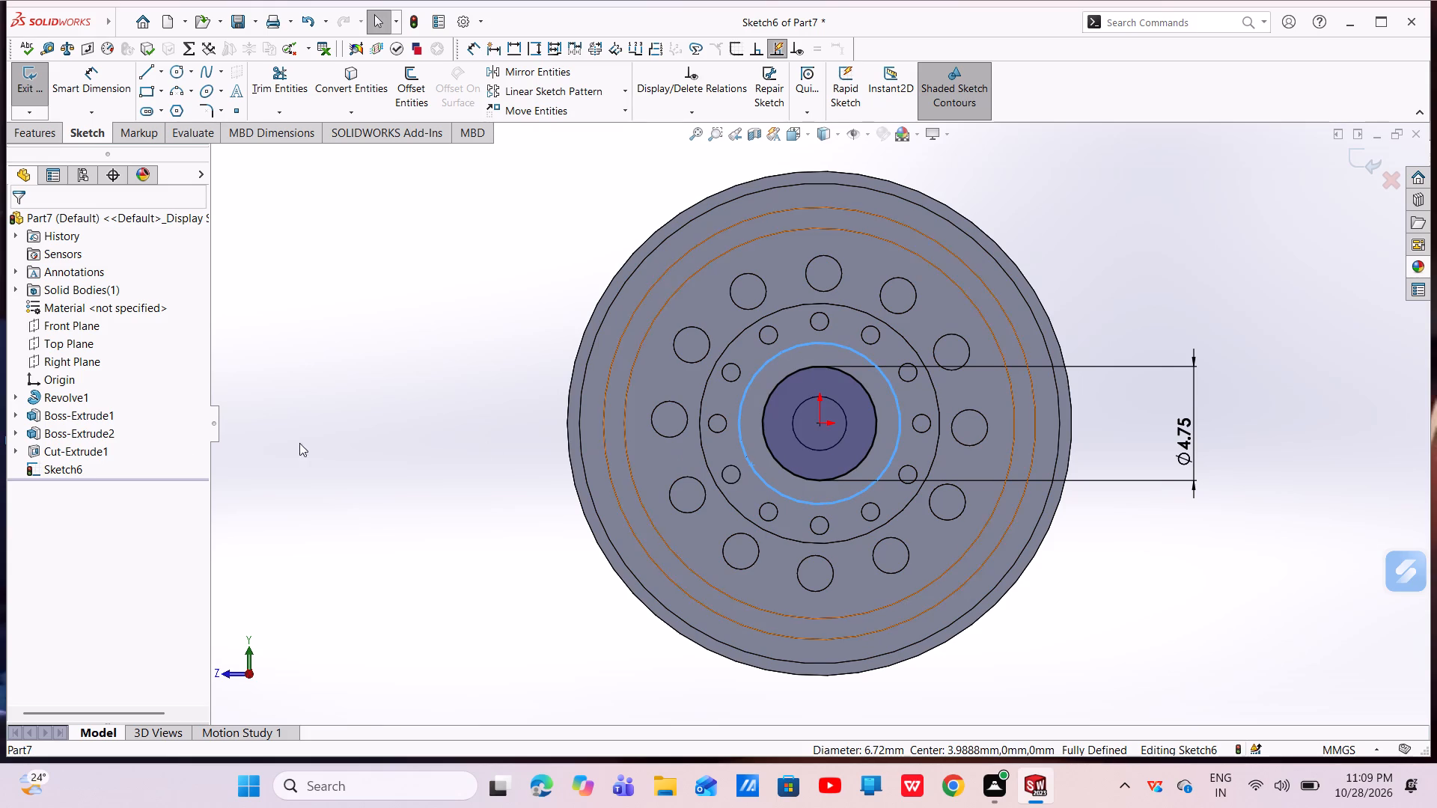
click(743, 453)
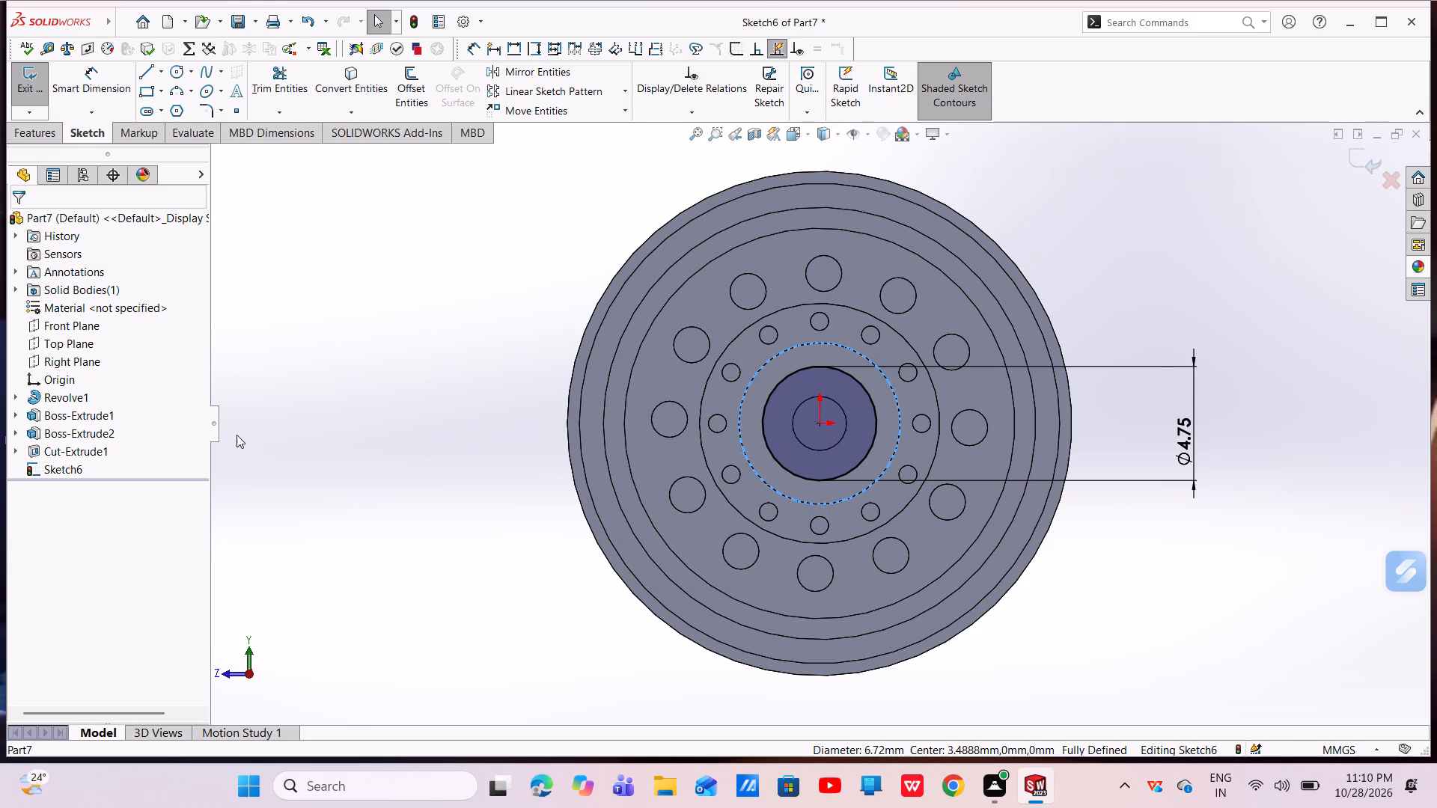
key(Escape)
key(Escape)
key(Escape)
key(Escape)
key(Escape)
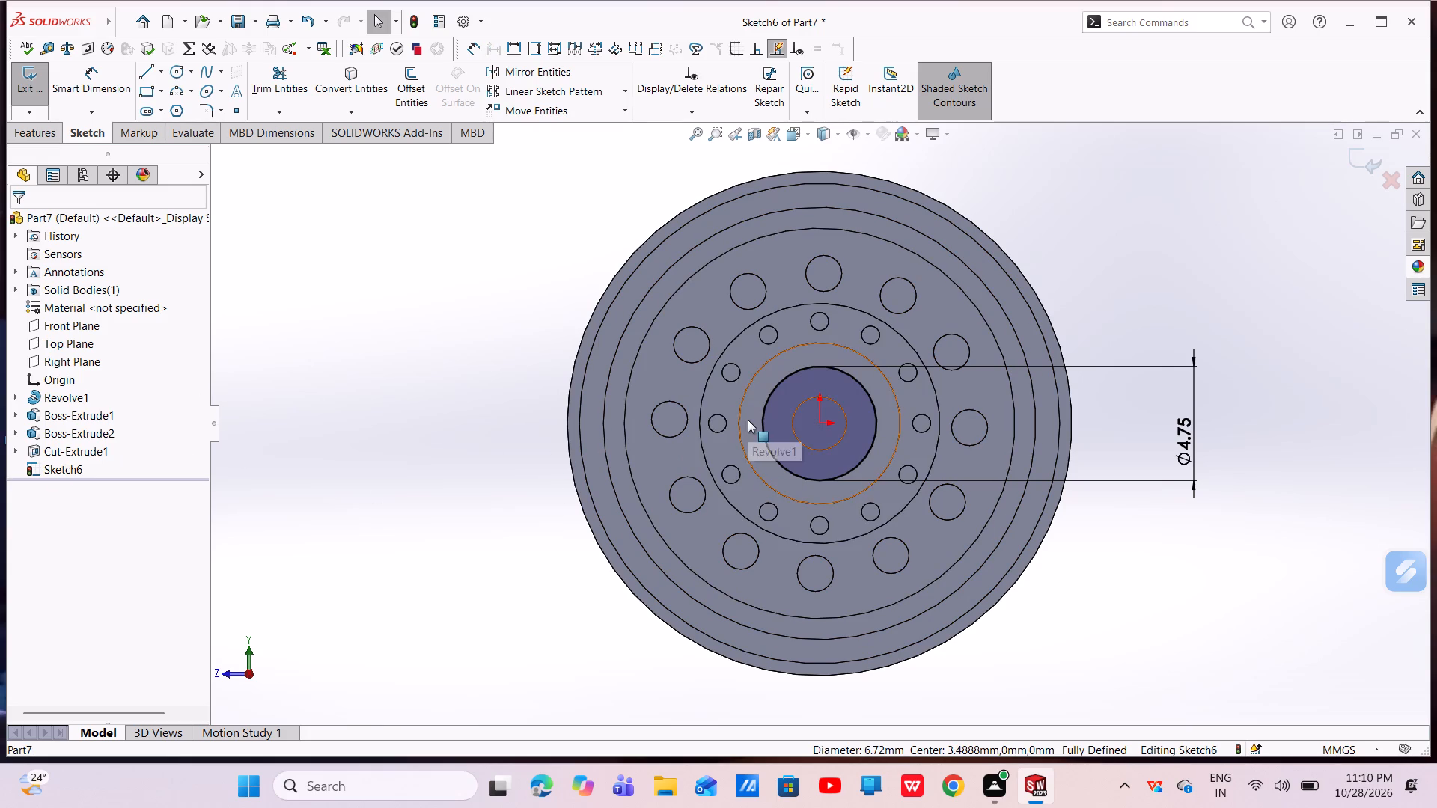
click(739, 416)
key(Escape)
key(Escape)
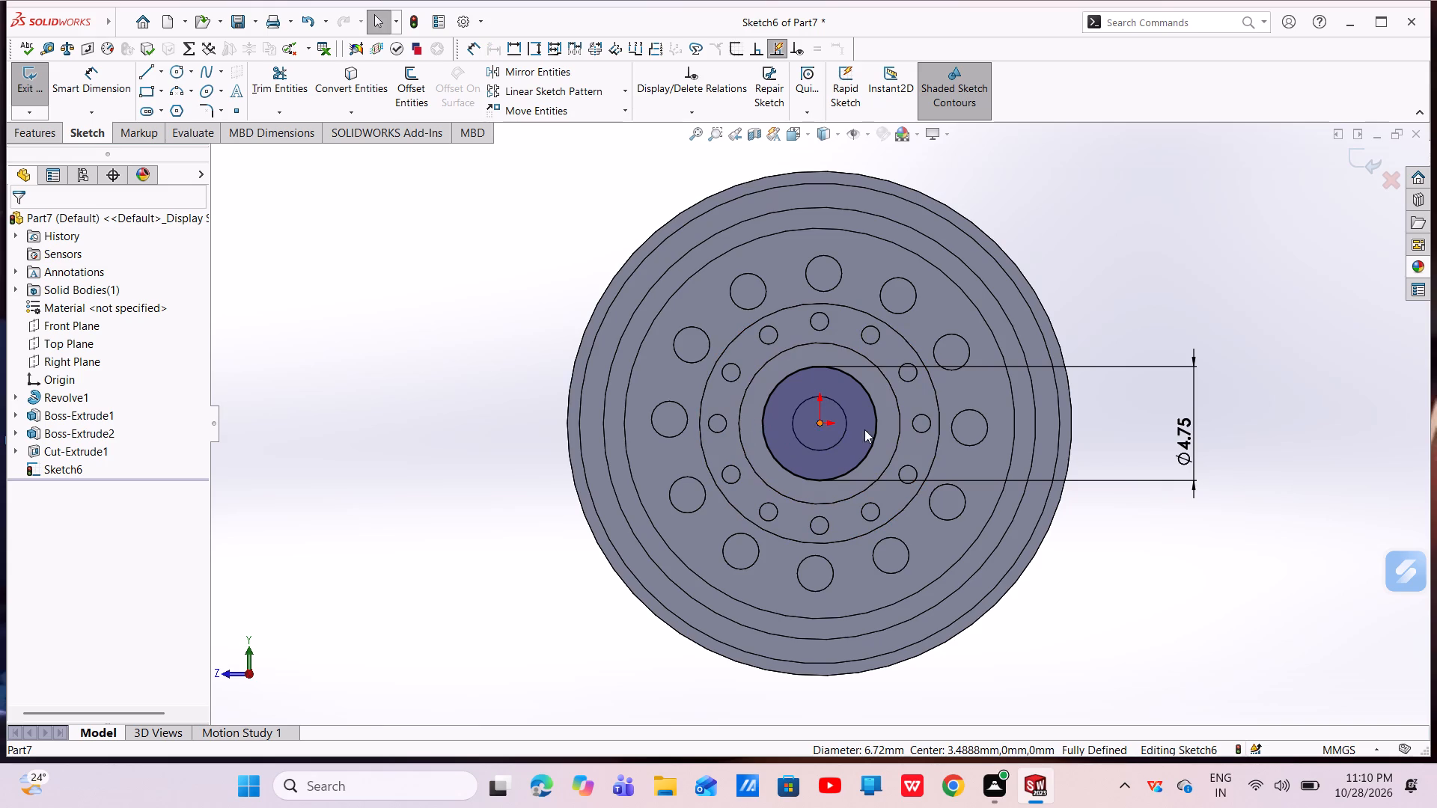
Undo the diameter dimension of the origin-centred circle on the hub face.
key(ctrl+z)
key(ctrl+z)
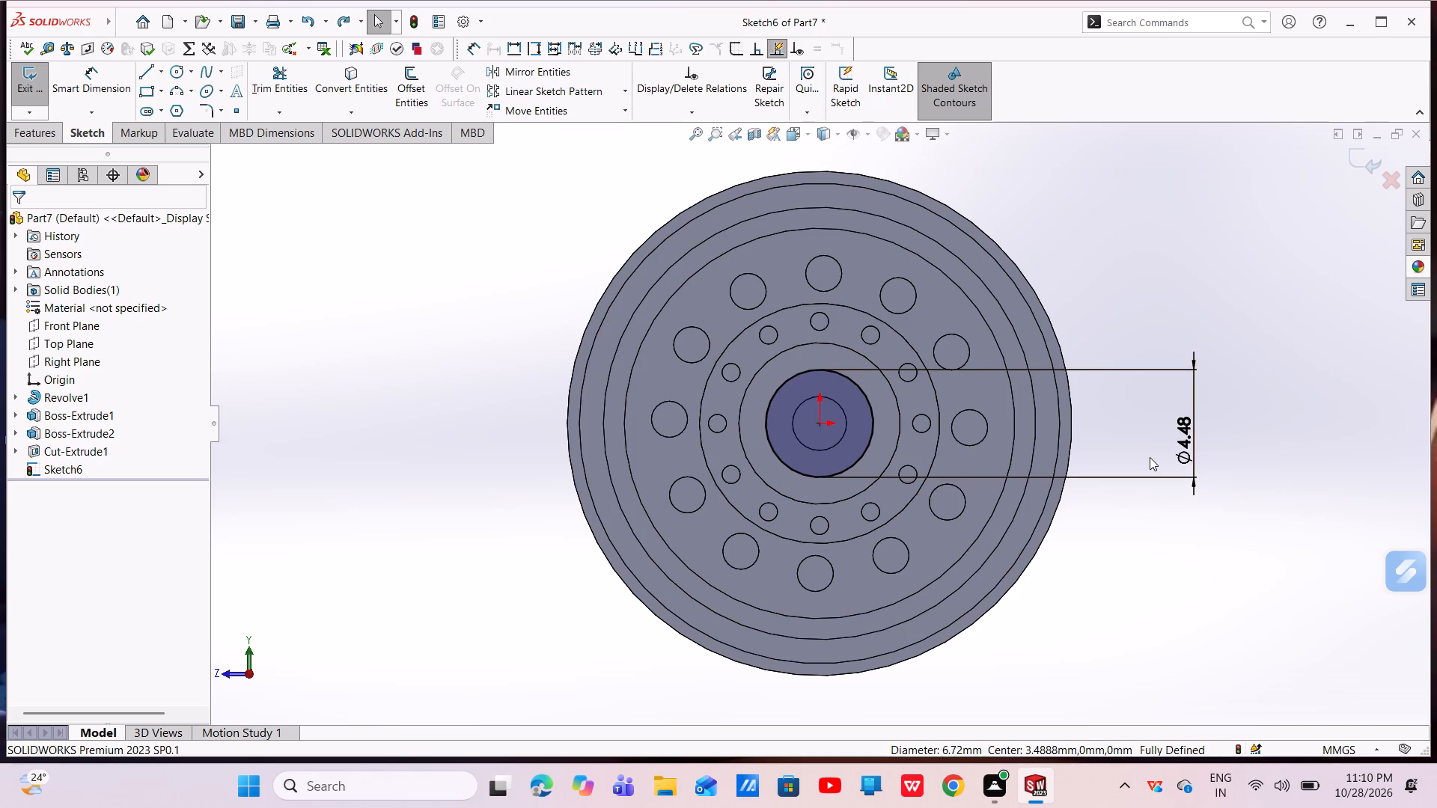
Convert the origin-centred circle on the hub face to construction geometry.
click(790, 465)
click(43, 468)
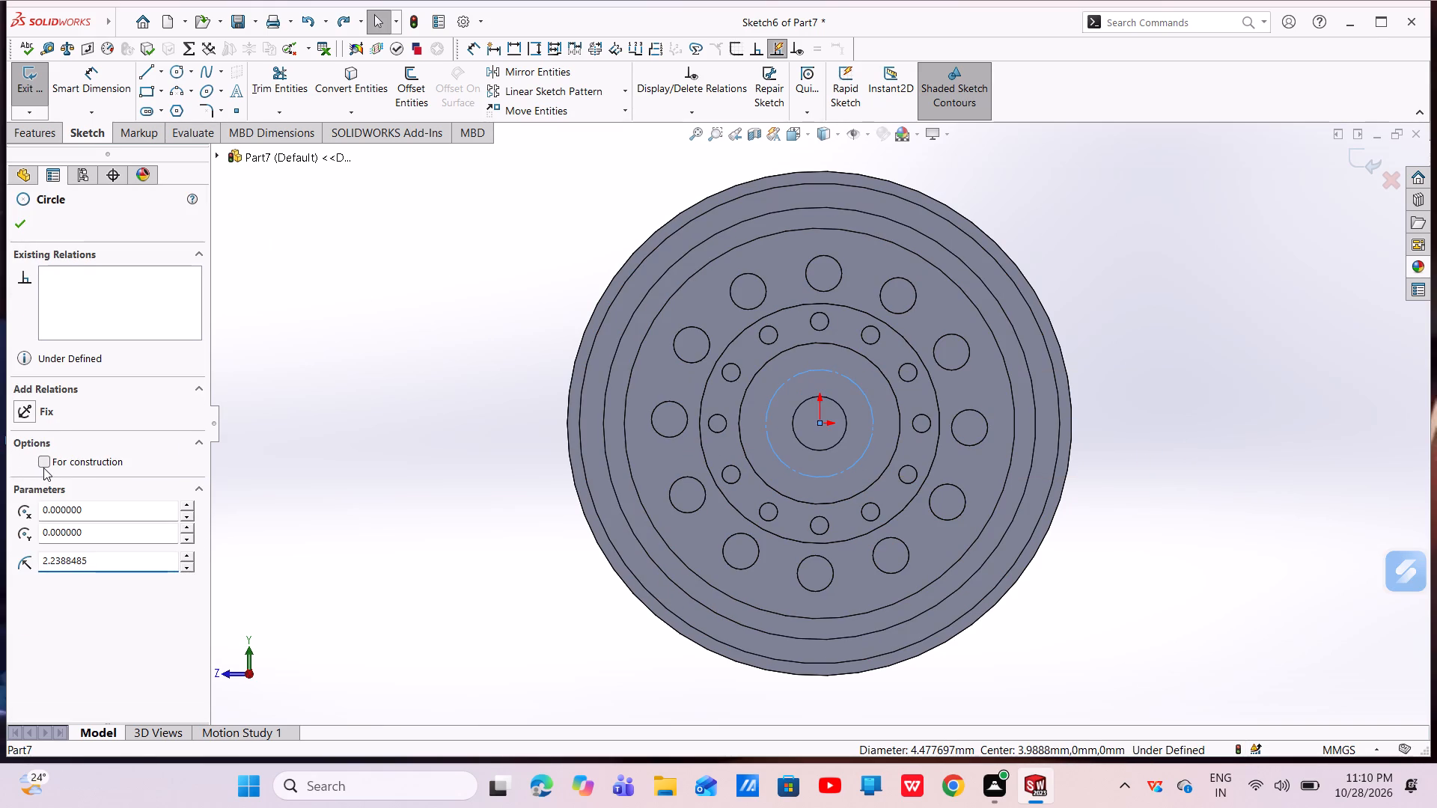
click(19, 230)
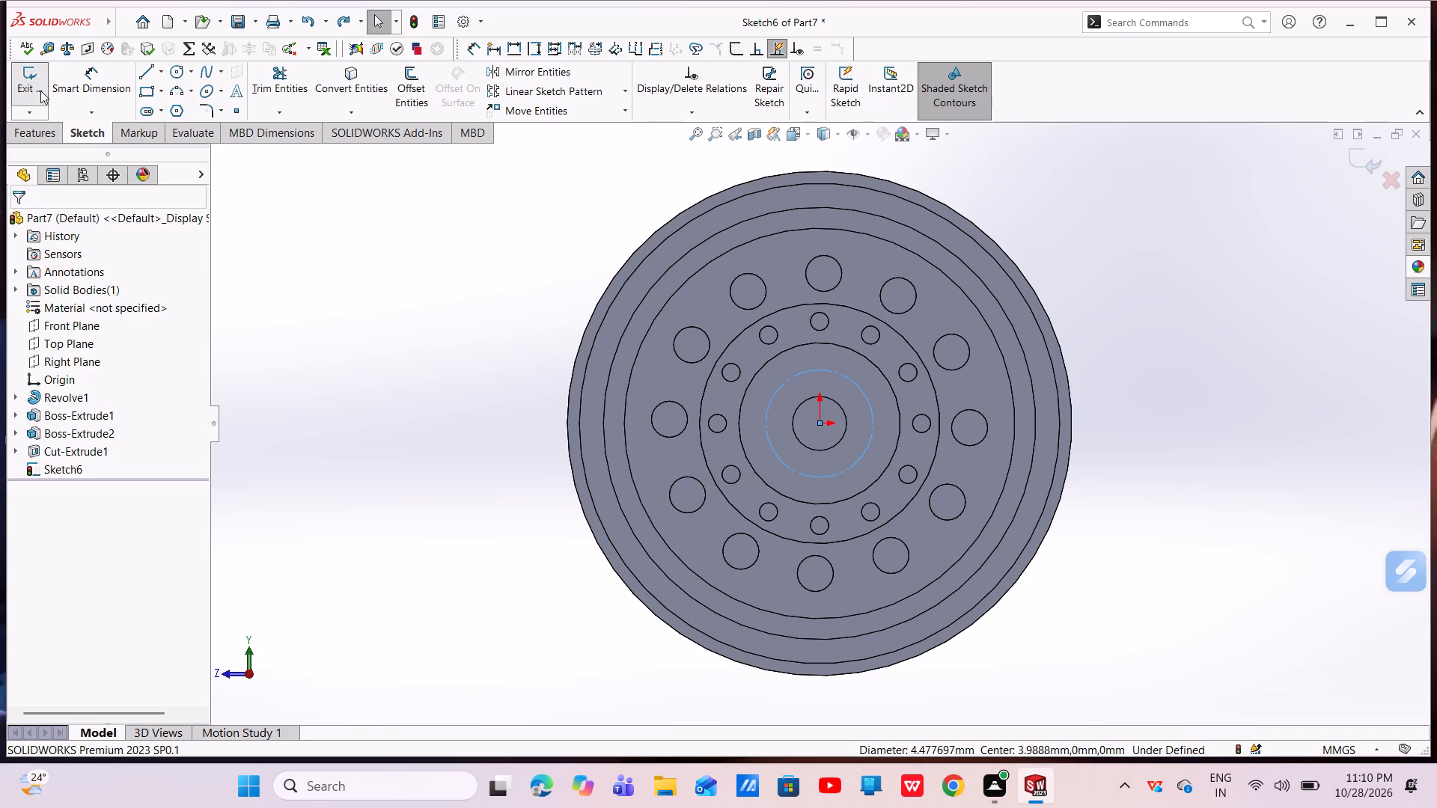
Dimension the construction circle on the hub face to a diameter of 4.75 mm.
click(97, 100)
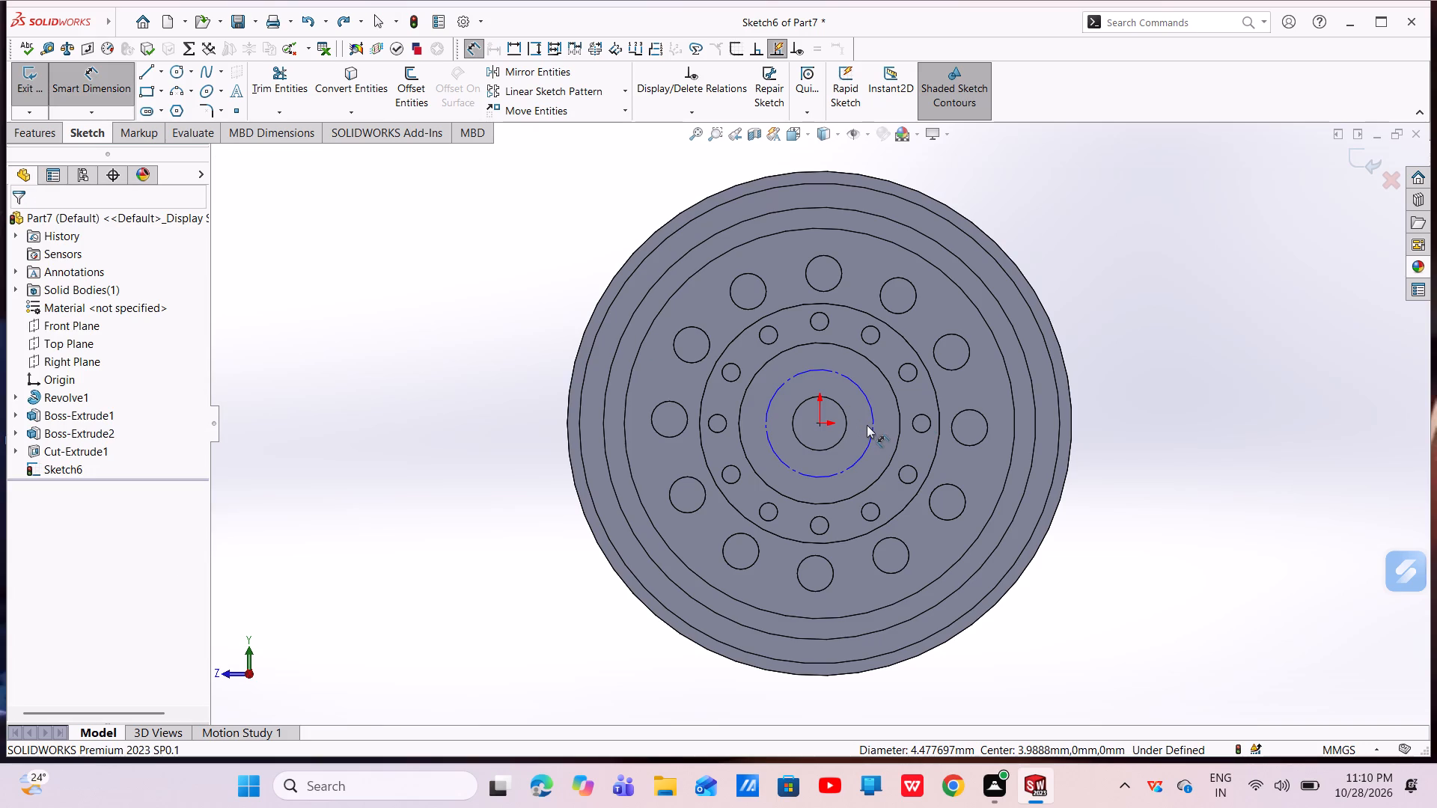
click(867, 425)
click(872, 433)
click(1121, 422)
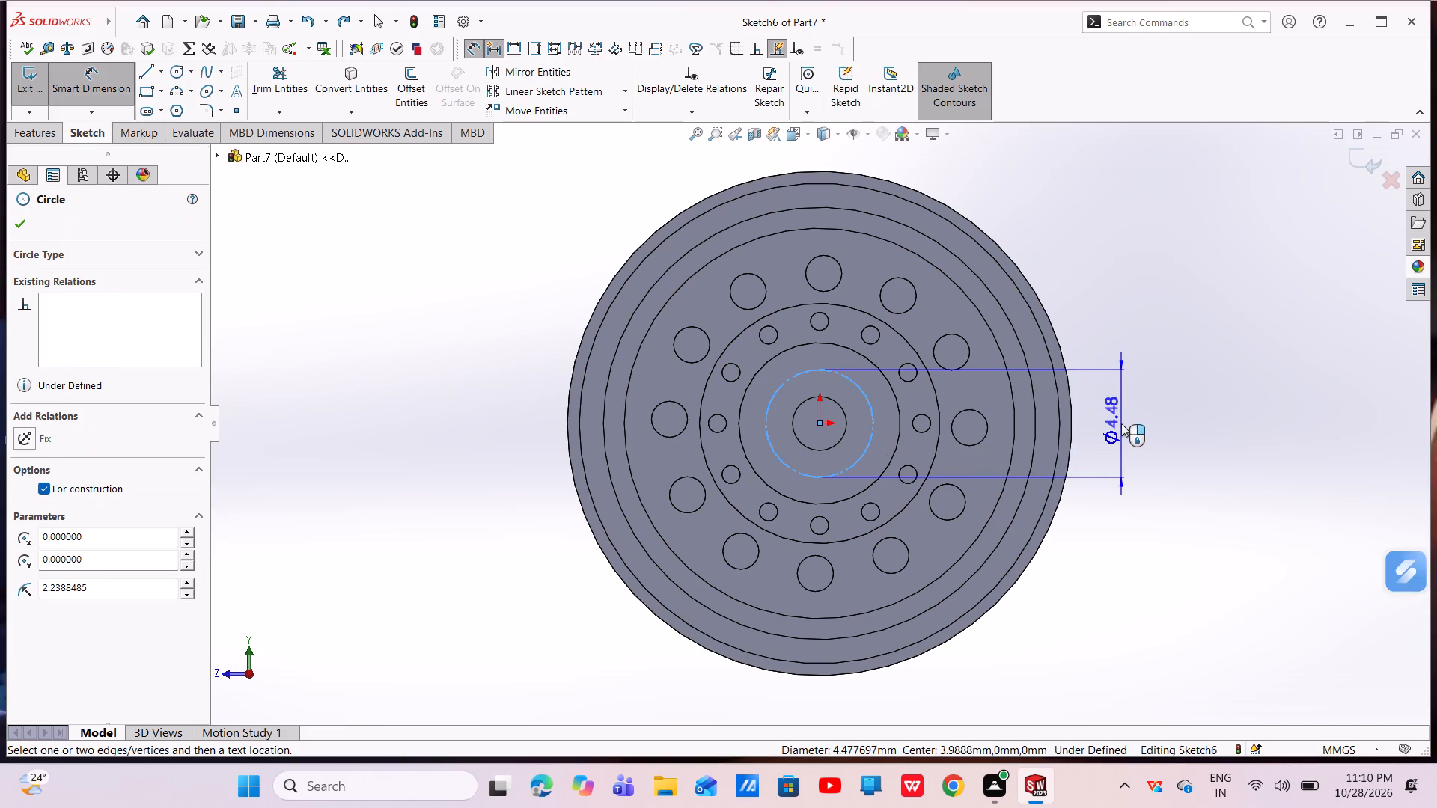
key(BackSpace)
text(4.75)
key(Return)
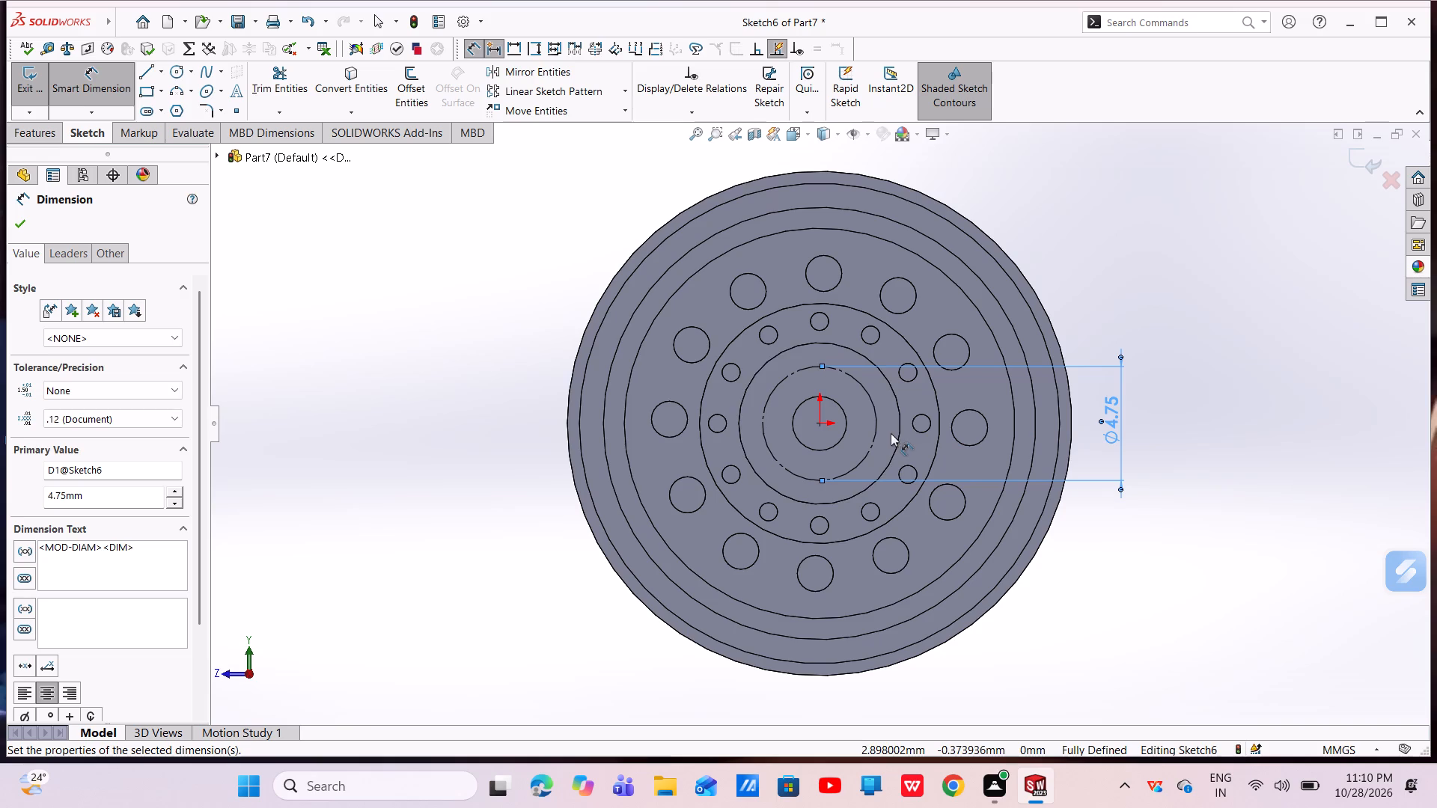
key(Escape)
key(Escape)
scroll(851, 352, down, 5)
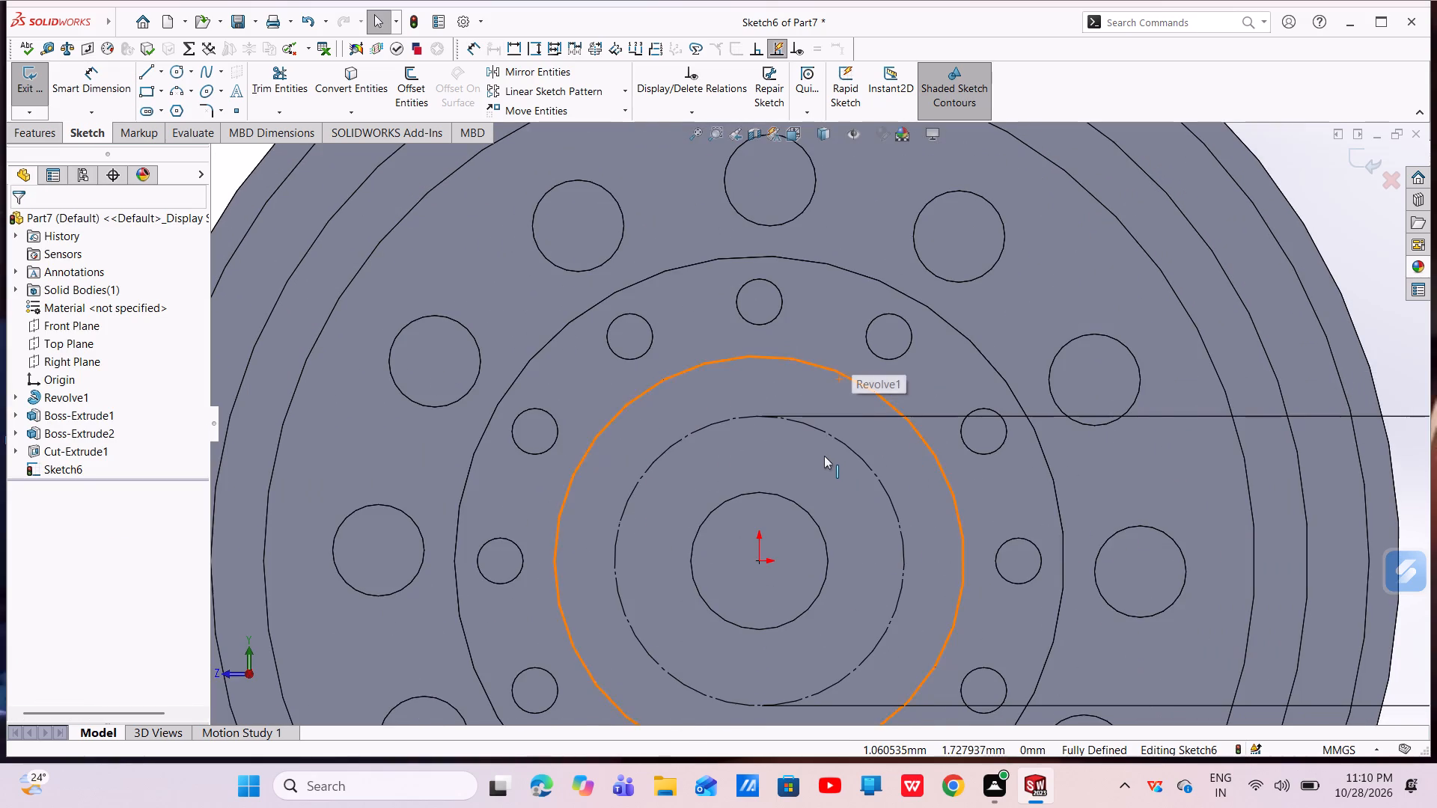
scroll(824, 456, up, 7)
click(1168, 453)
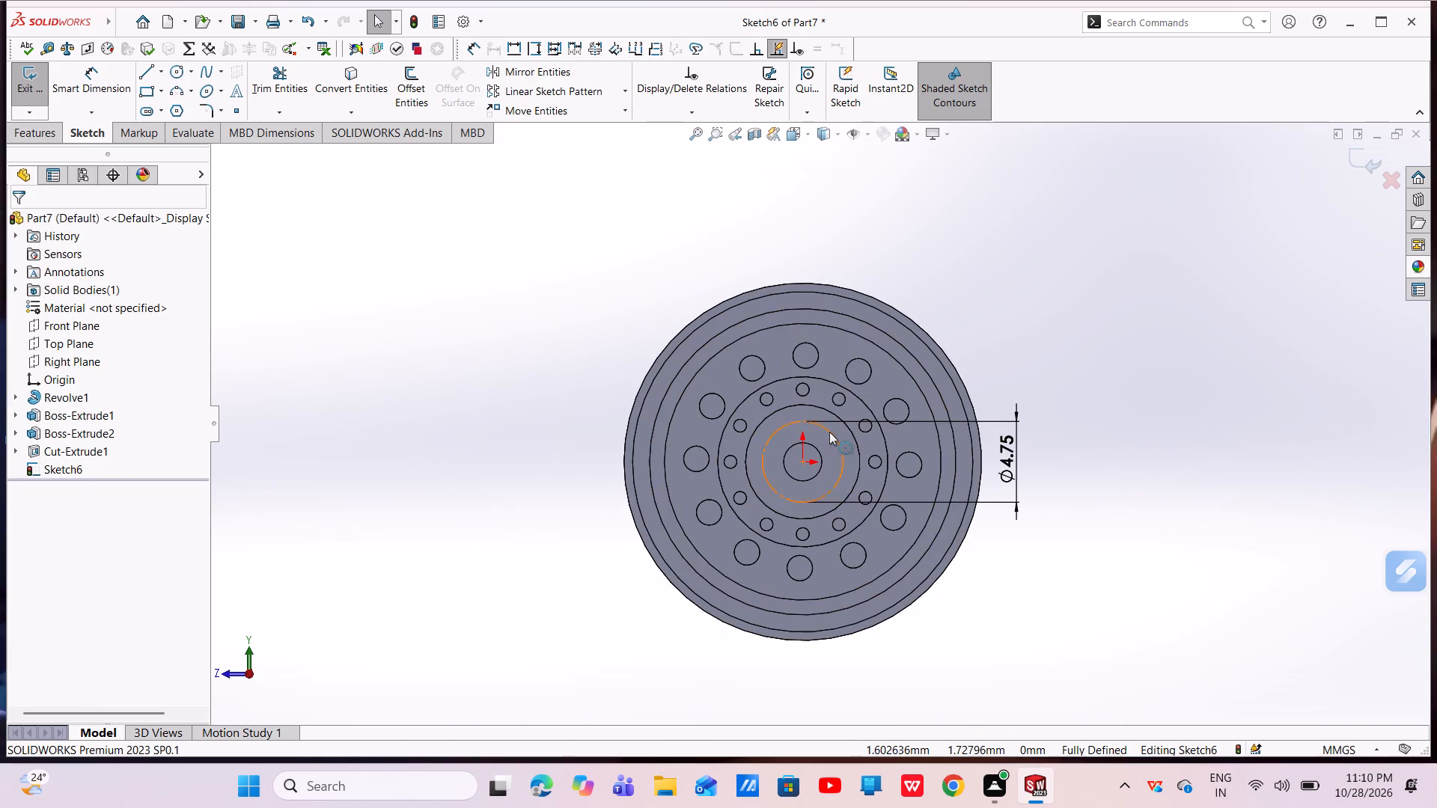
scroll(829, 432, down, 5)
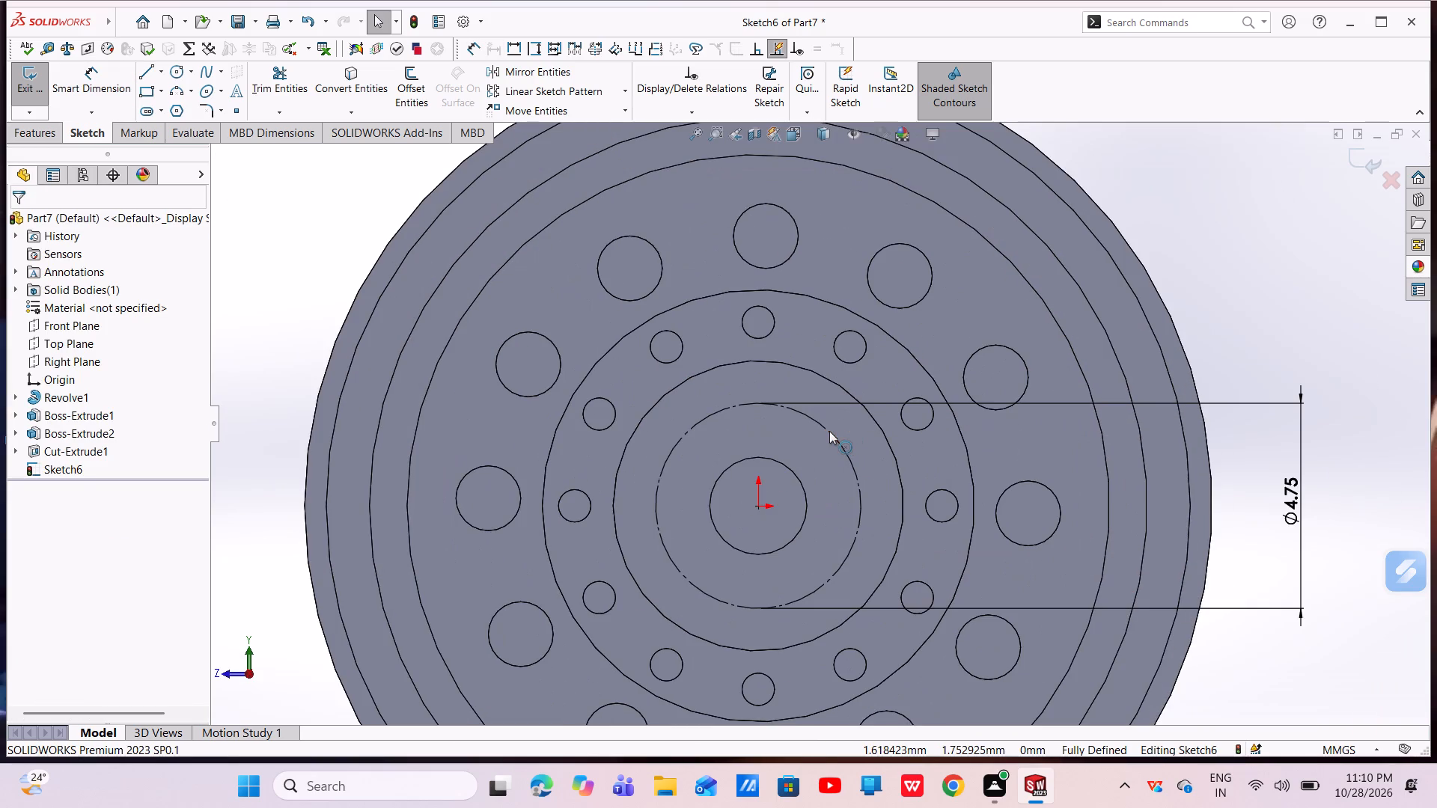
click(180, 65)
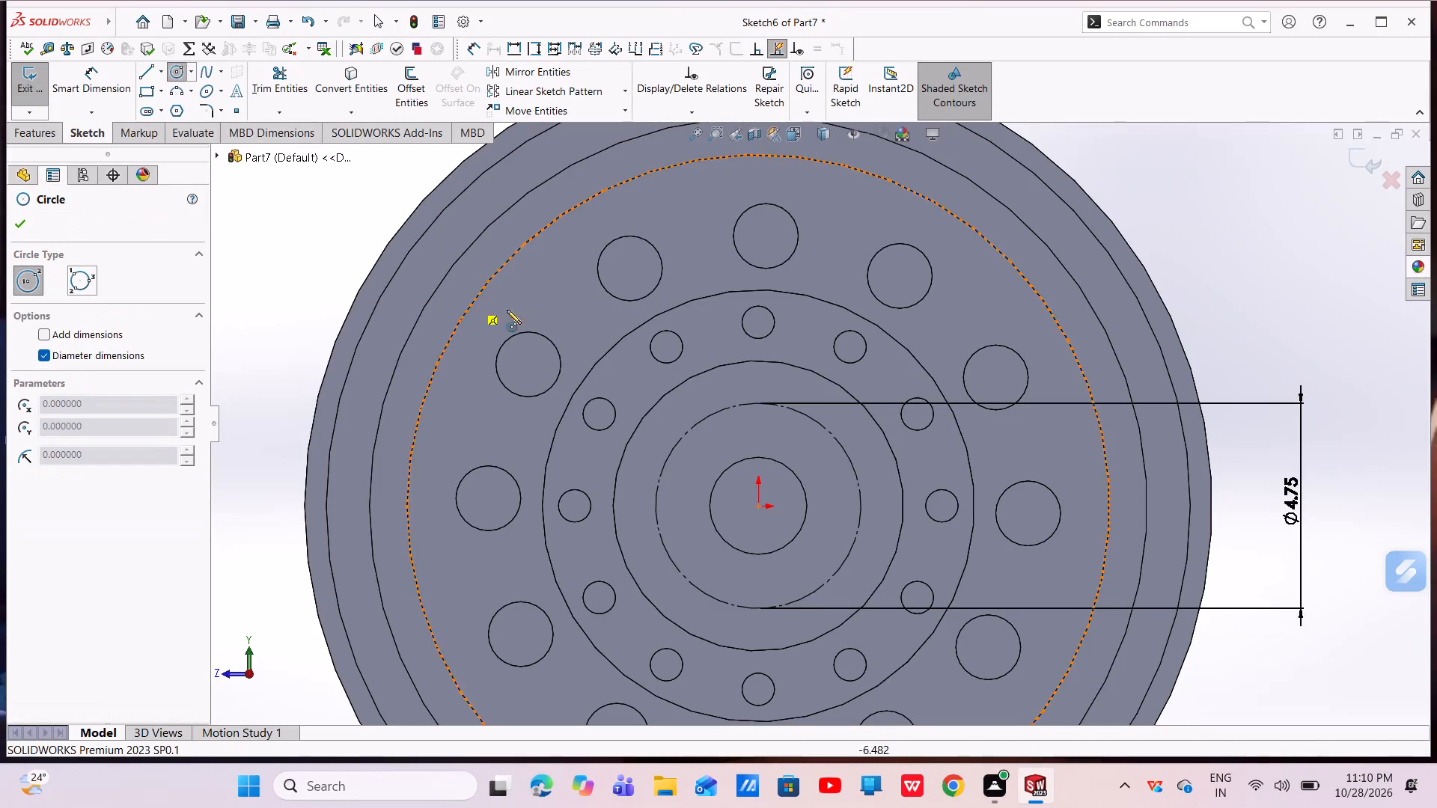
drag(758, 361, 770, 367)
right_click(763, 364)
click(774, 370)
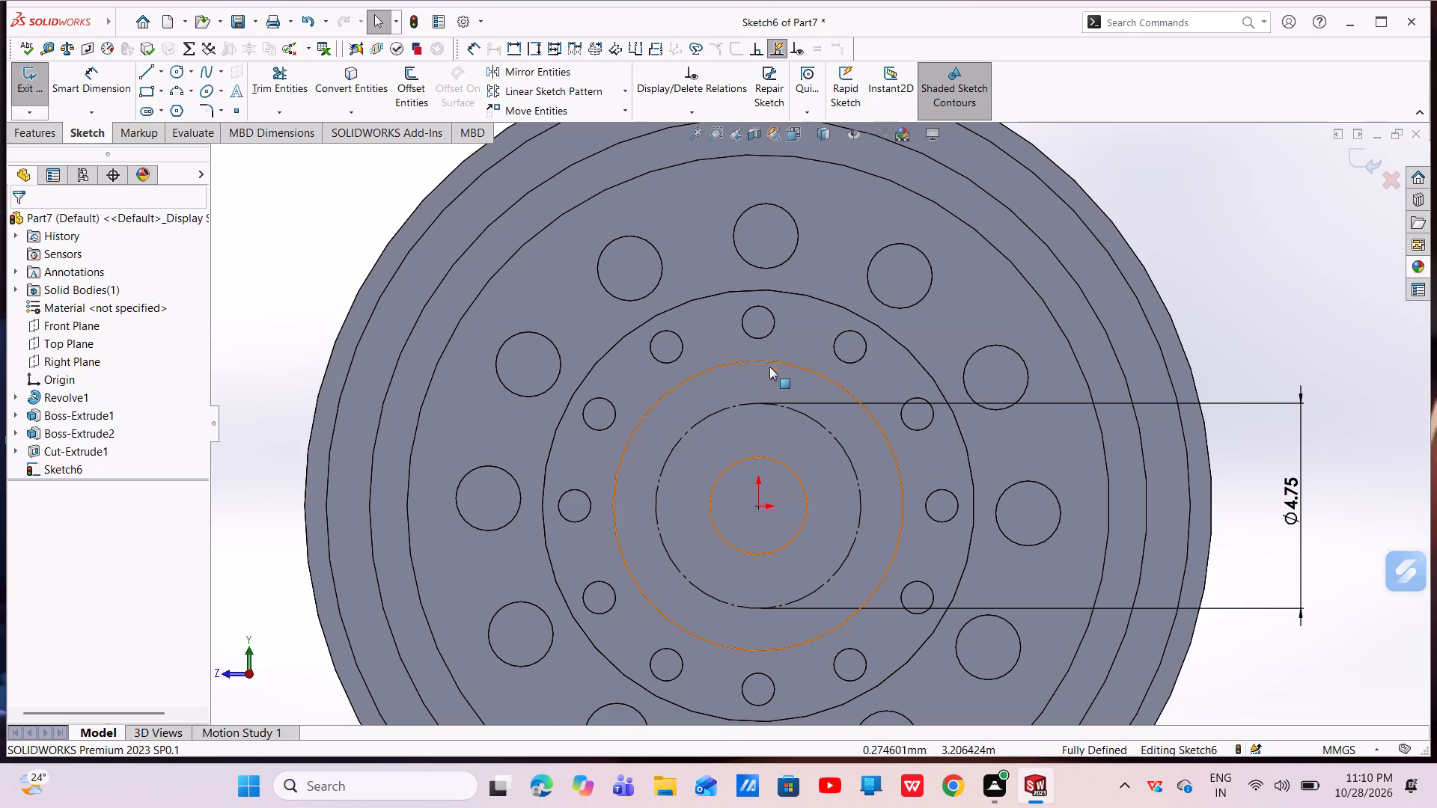
Draw a circle about 1.24 mm in diameter centred on the top quadrant point of the 4.75 mm construction circle.
scroll(765, 361, down, 6)
scroll(756, 402, up, 5)
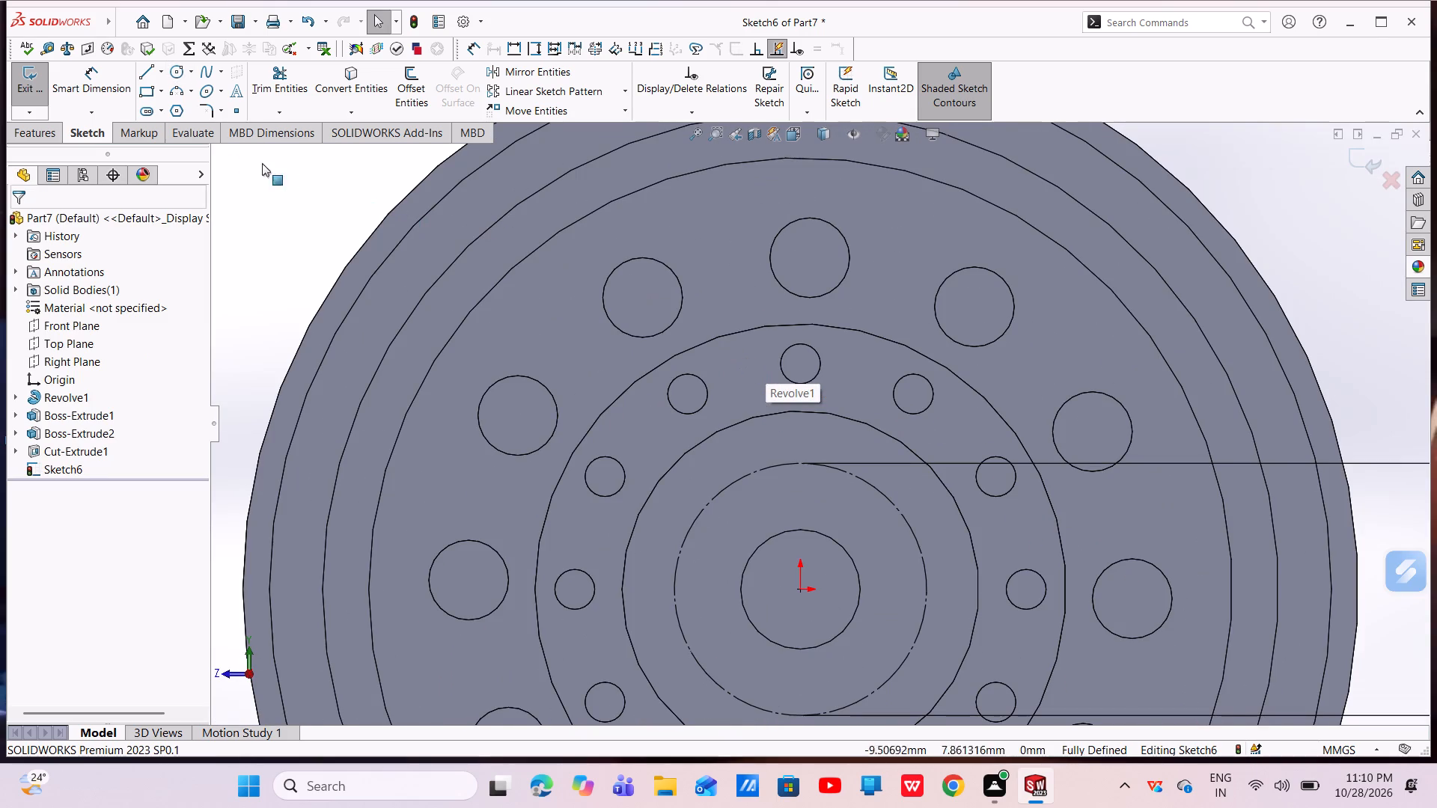
click(177, 76)
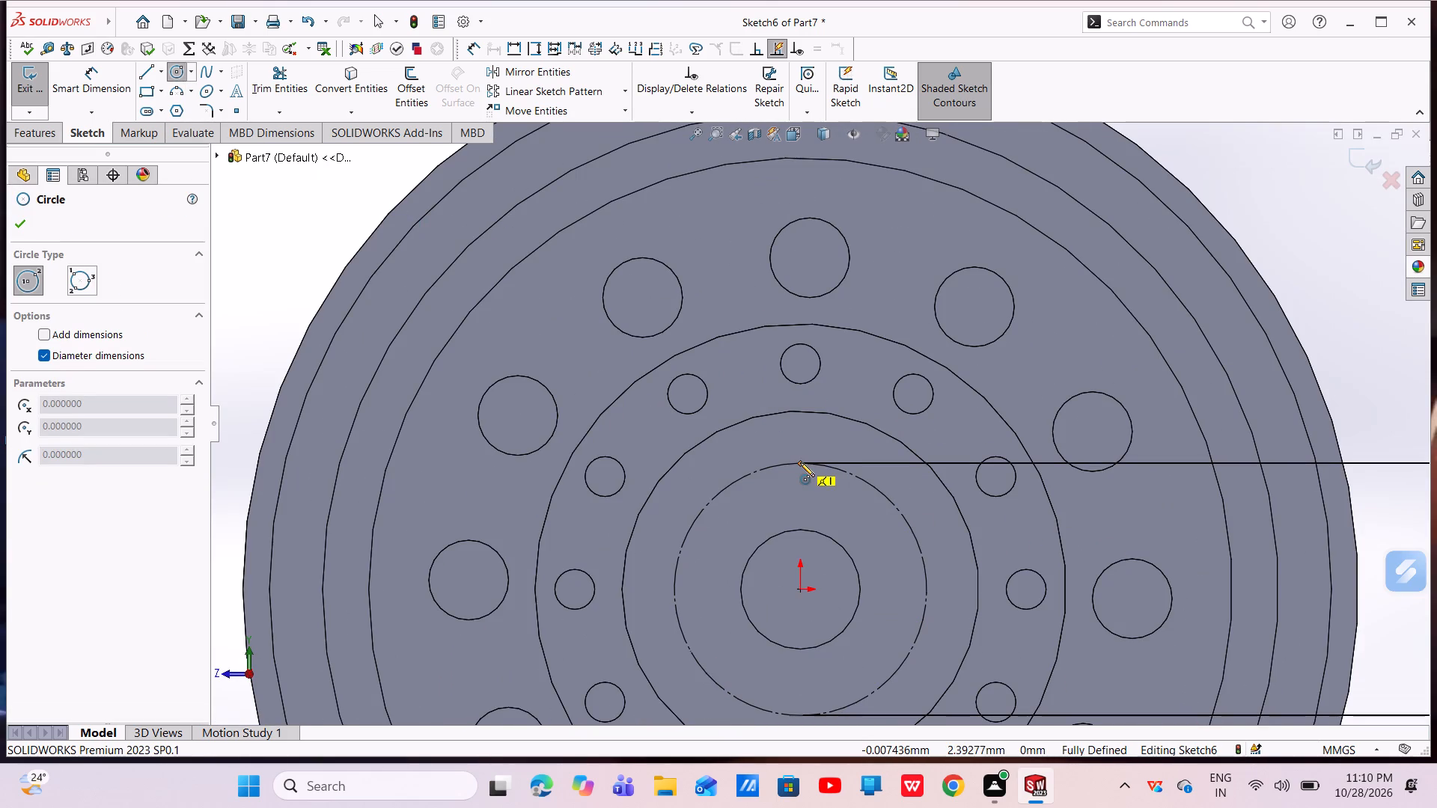
click(800, 462)
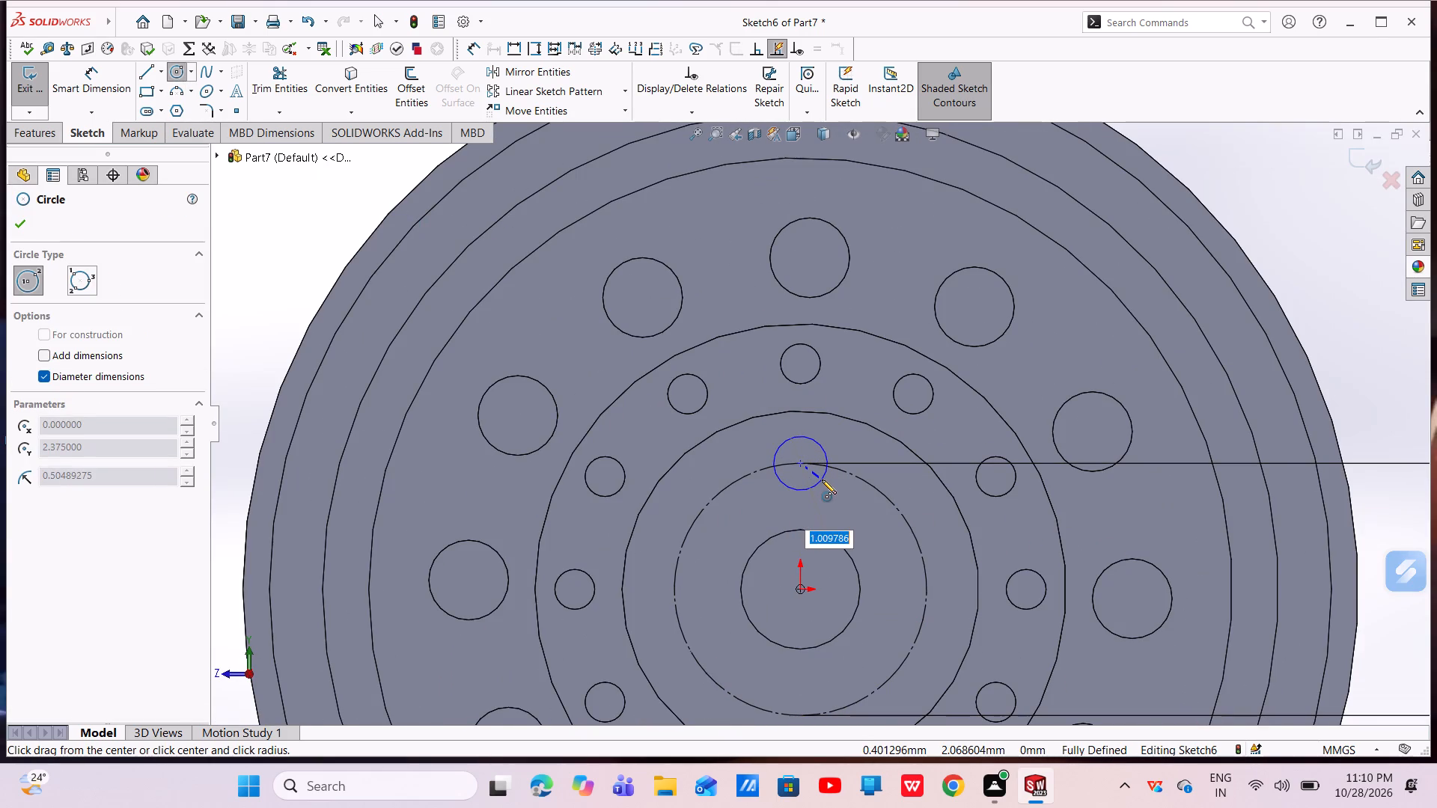
click(825, 486)
right_click(825, 486)
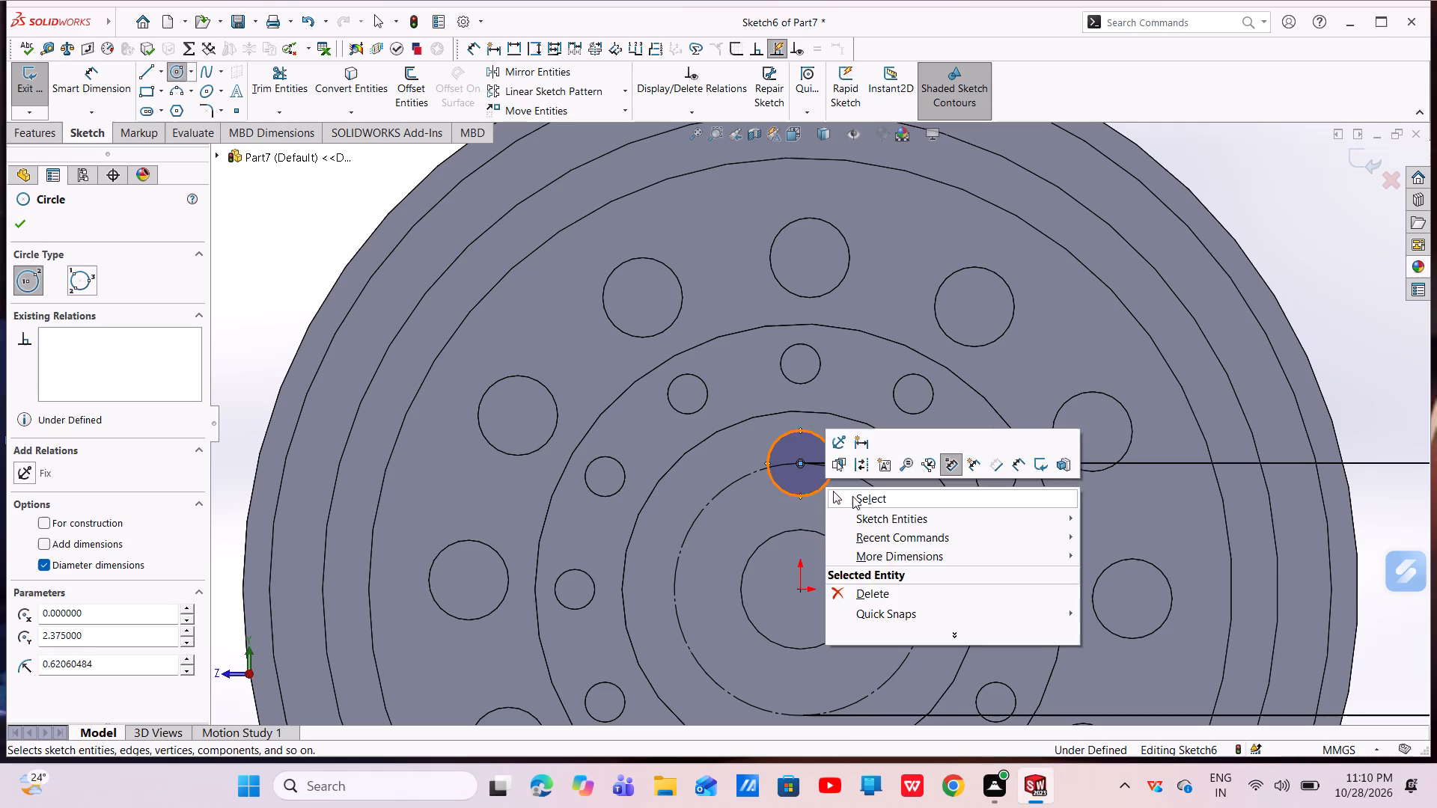
click(858, 498)
Dimension the circle on the construction circle's top point to a diameter of 2.2 mm.
click(90, 94)
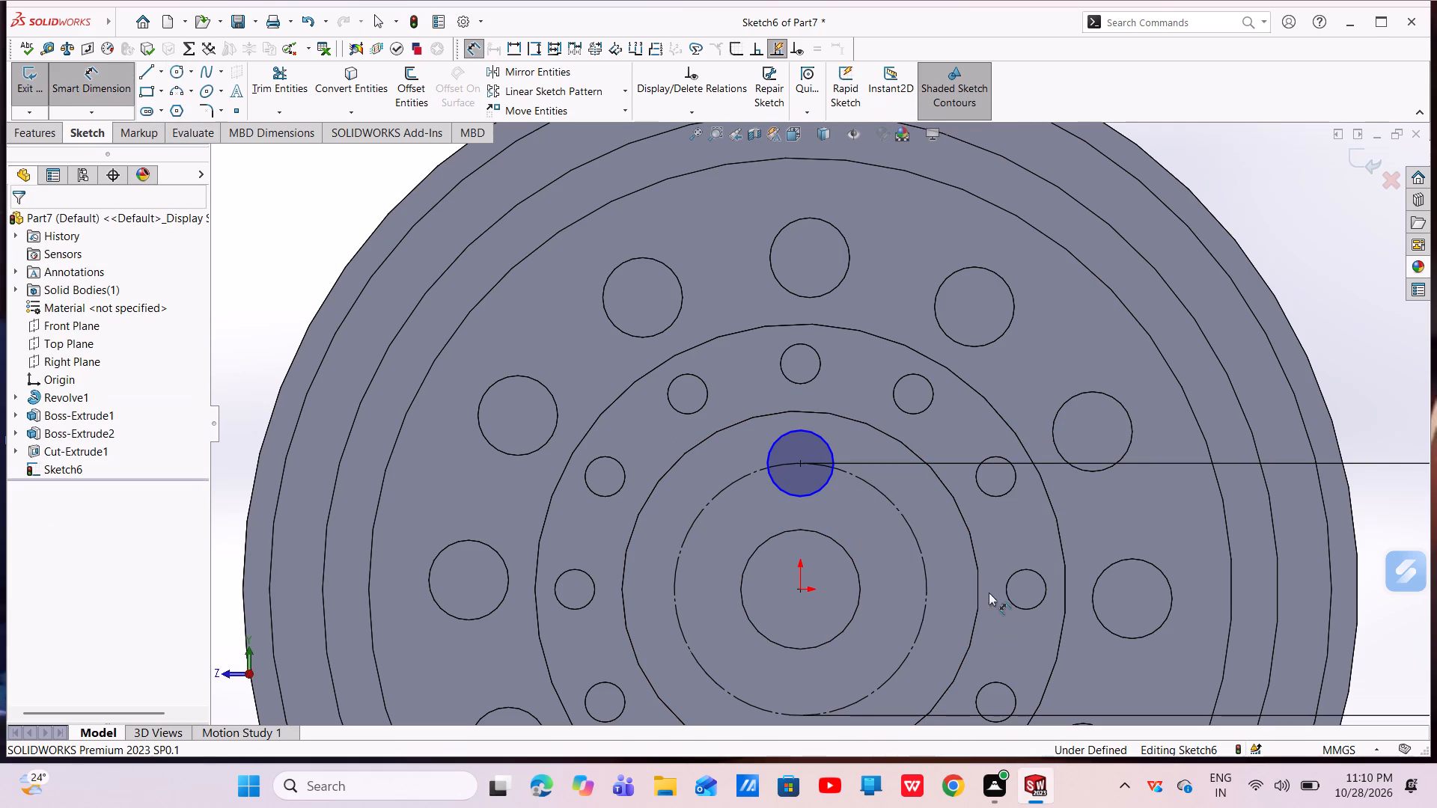
click(823, 490)
click(1359, 352)
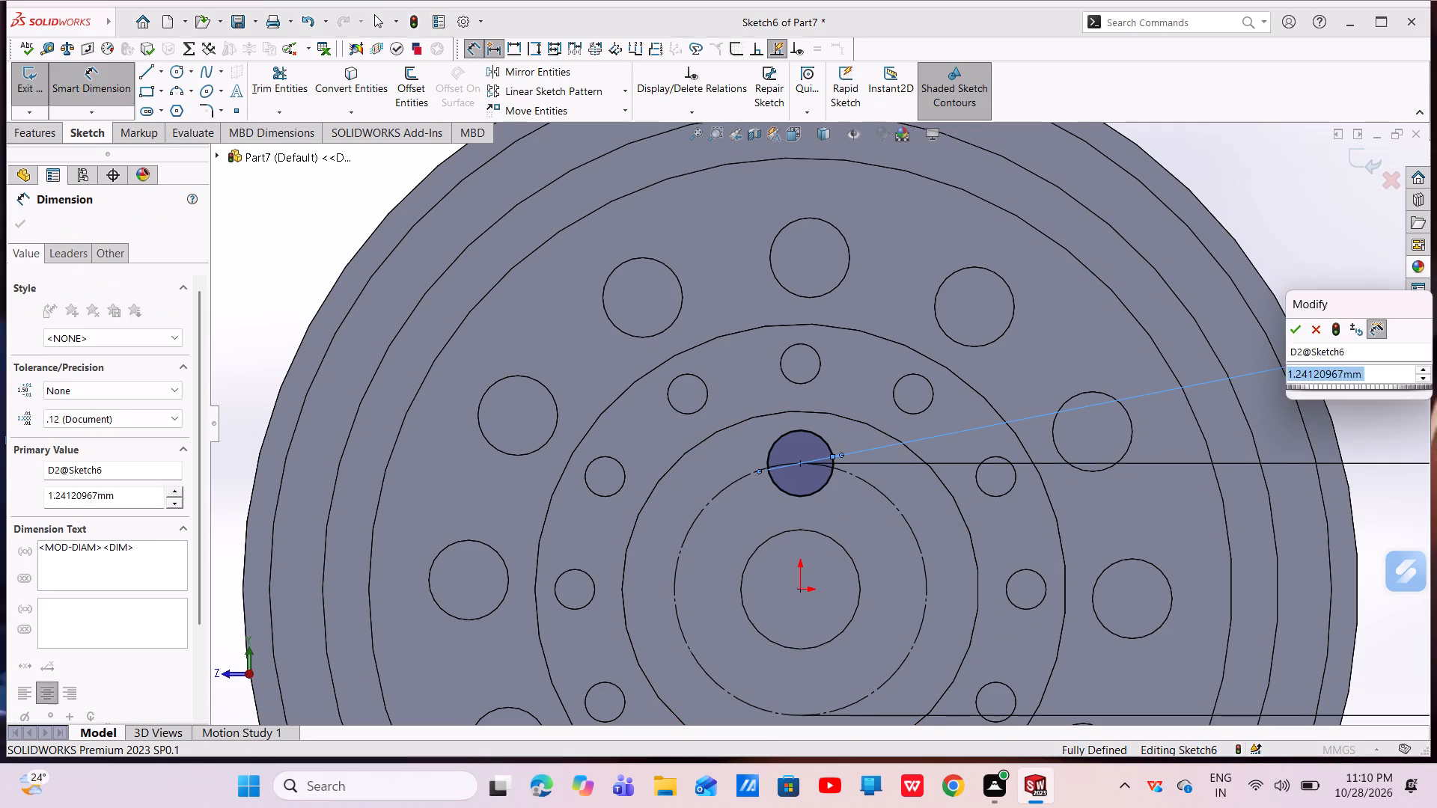
key(BackSpace)
text(2.2)
key(Return)
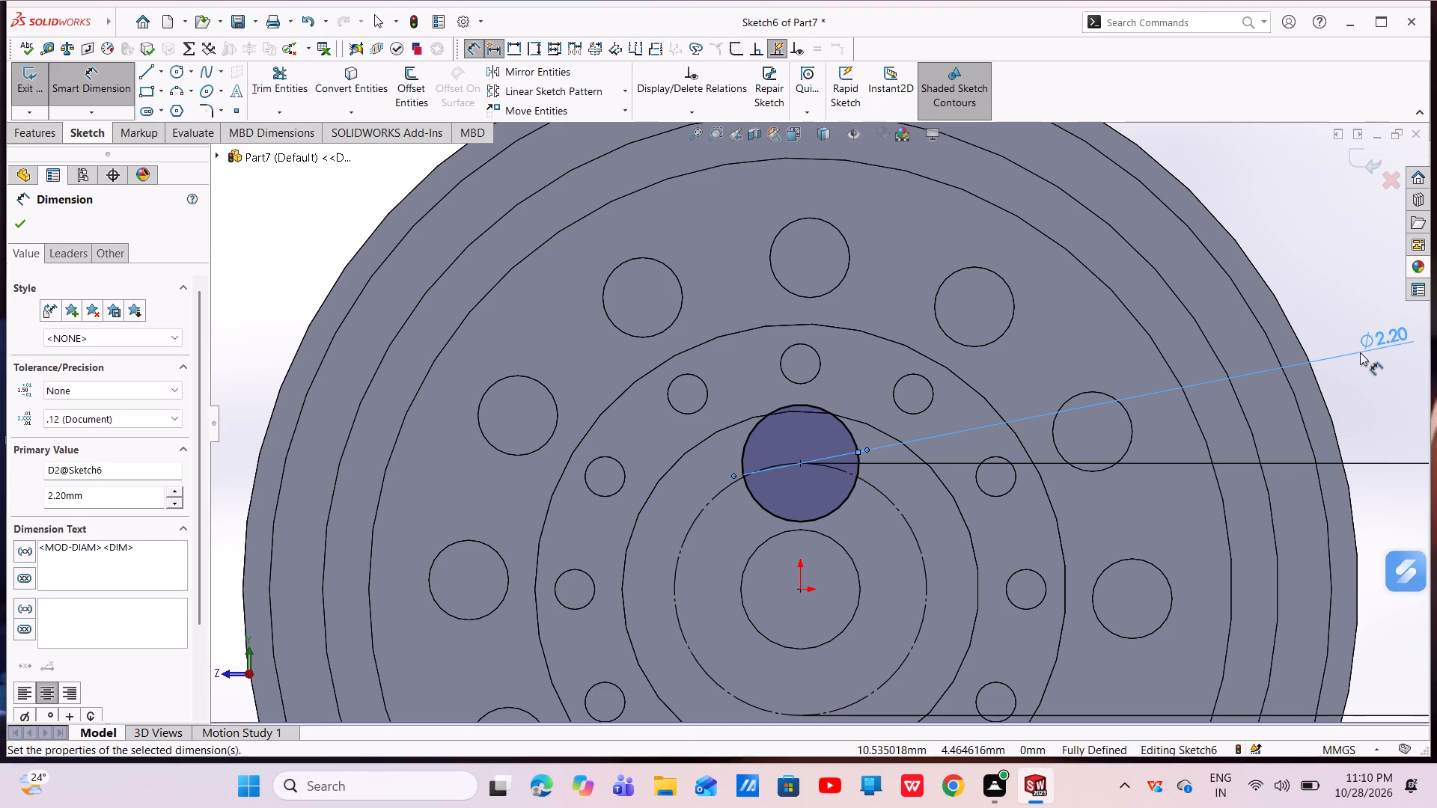
Draw a smaller concentric circle about 0.78 mm in diameter inside the circle at the construction circle's top point.
scroll(957, 480, up, 4)
scroll(868, 452, down, 2)
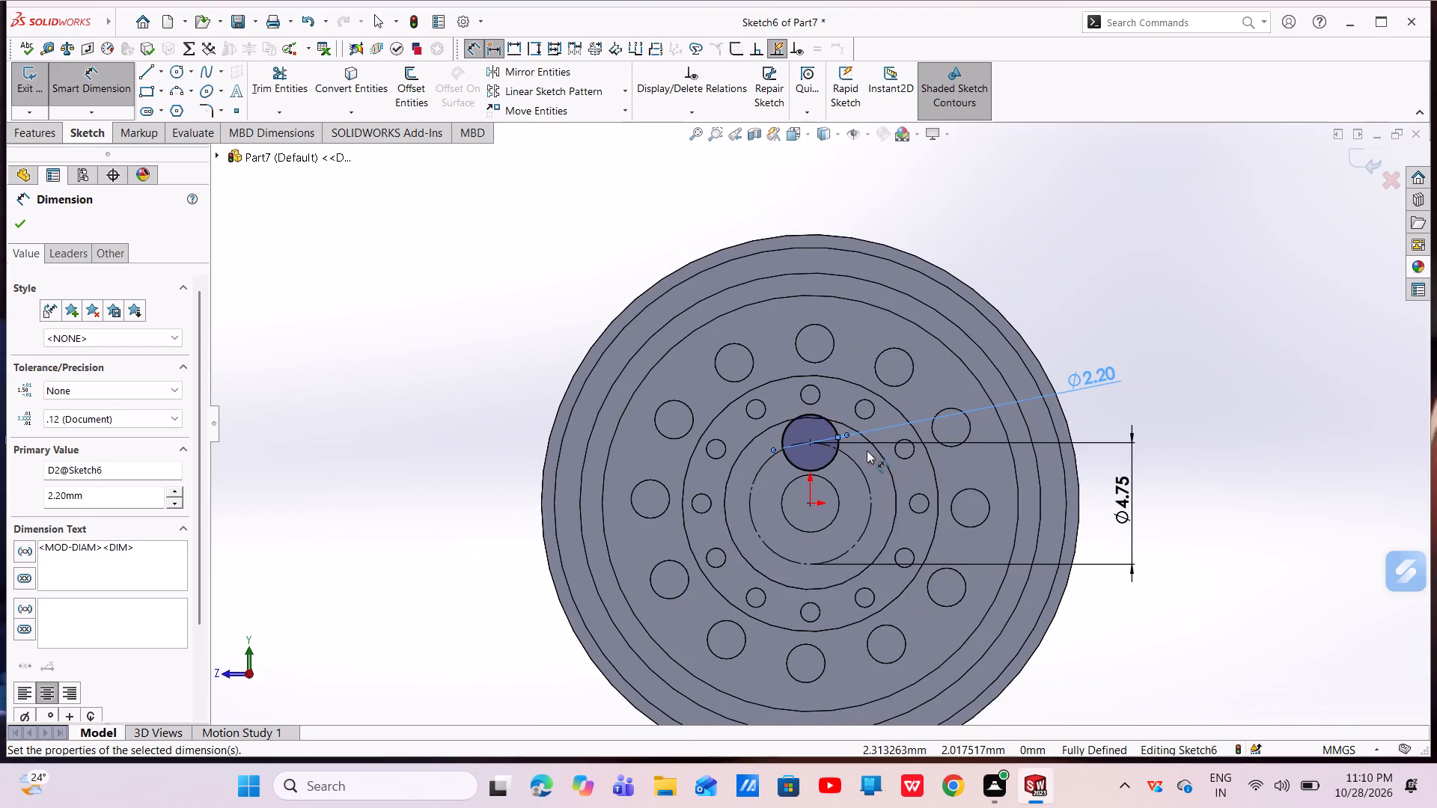
scroll(867, 450, down, 2)
scroll(733, 419, down, 4)
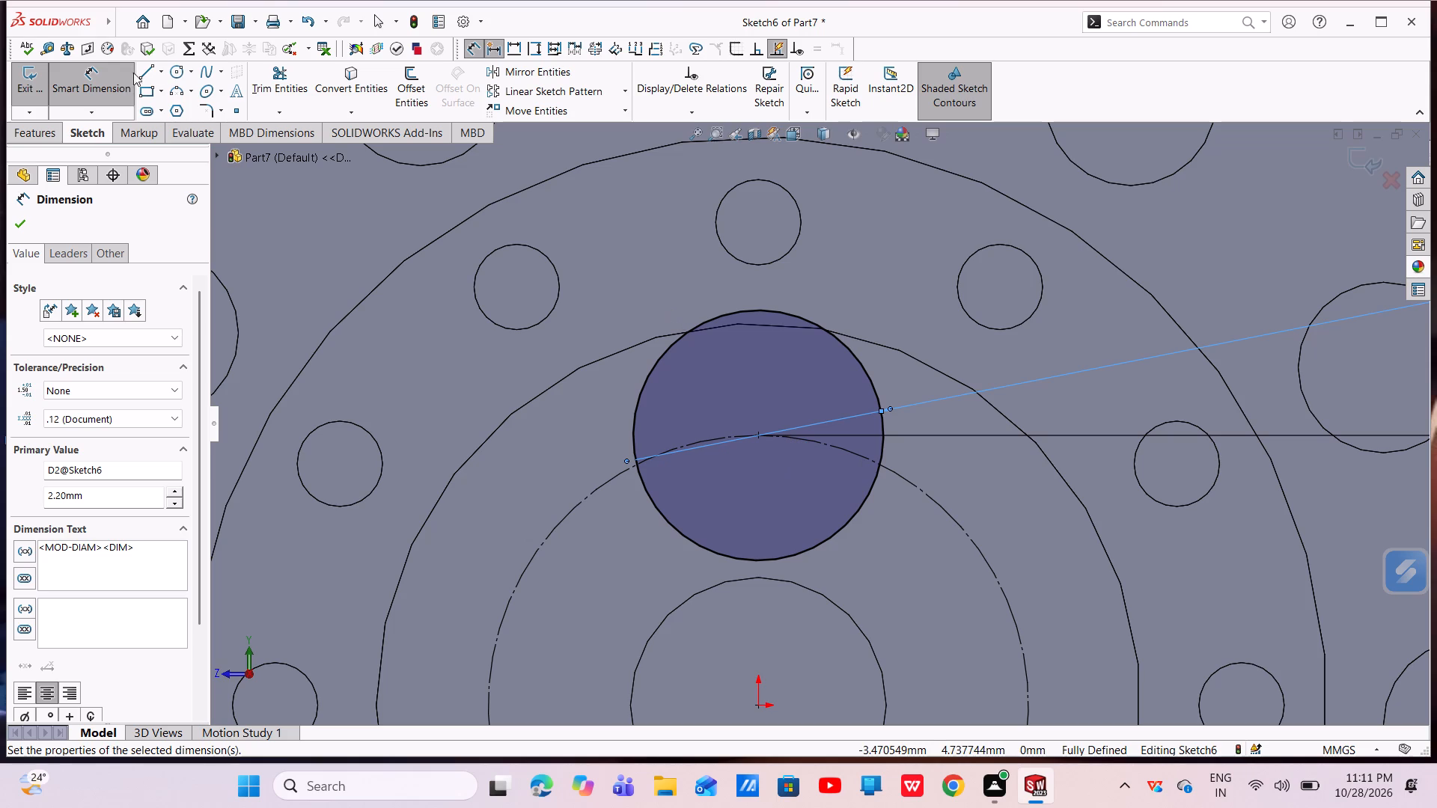
click(180, 74)
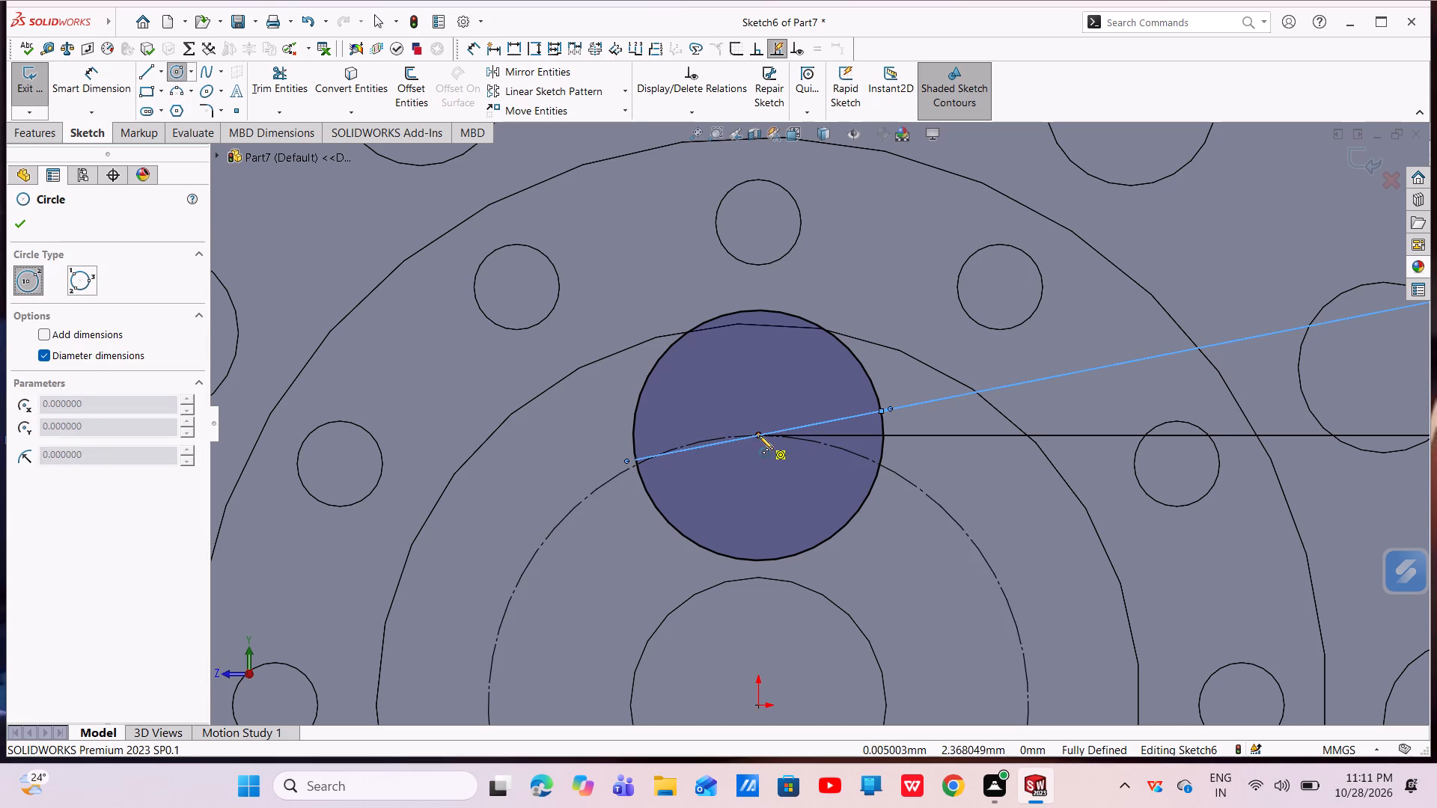
drag(757, 437, 782, 473)
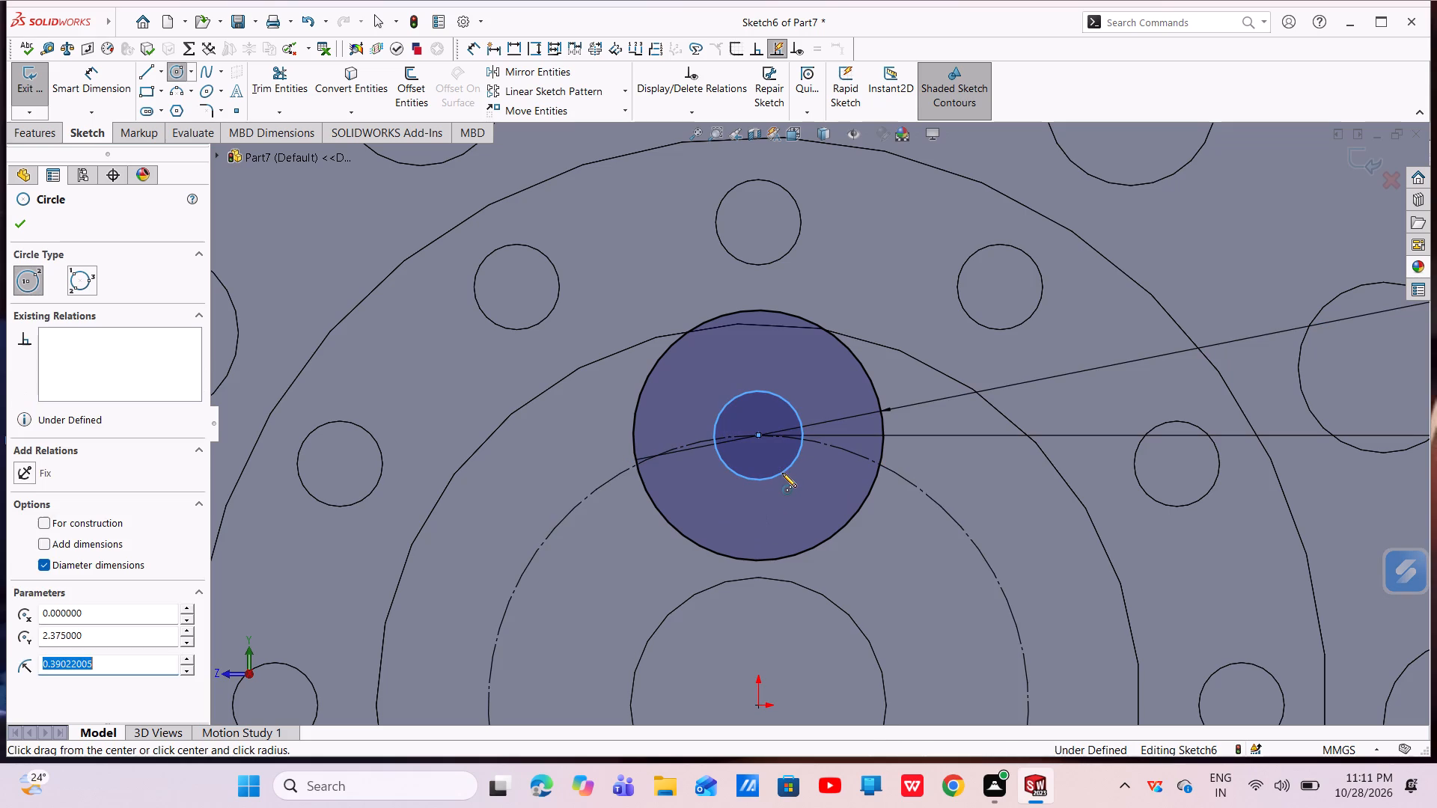
right_click(782, 474)
click(818, 486)
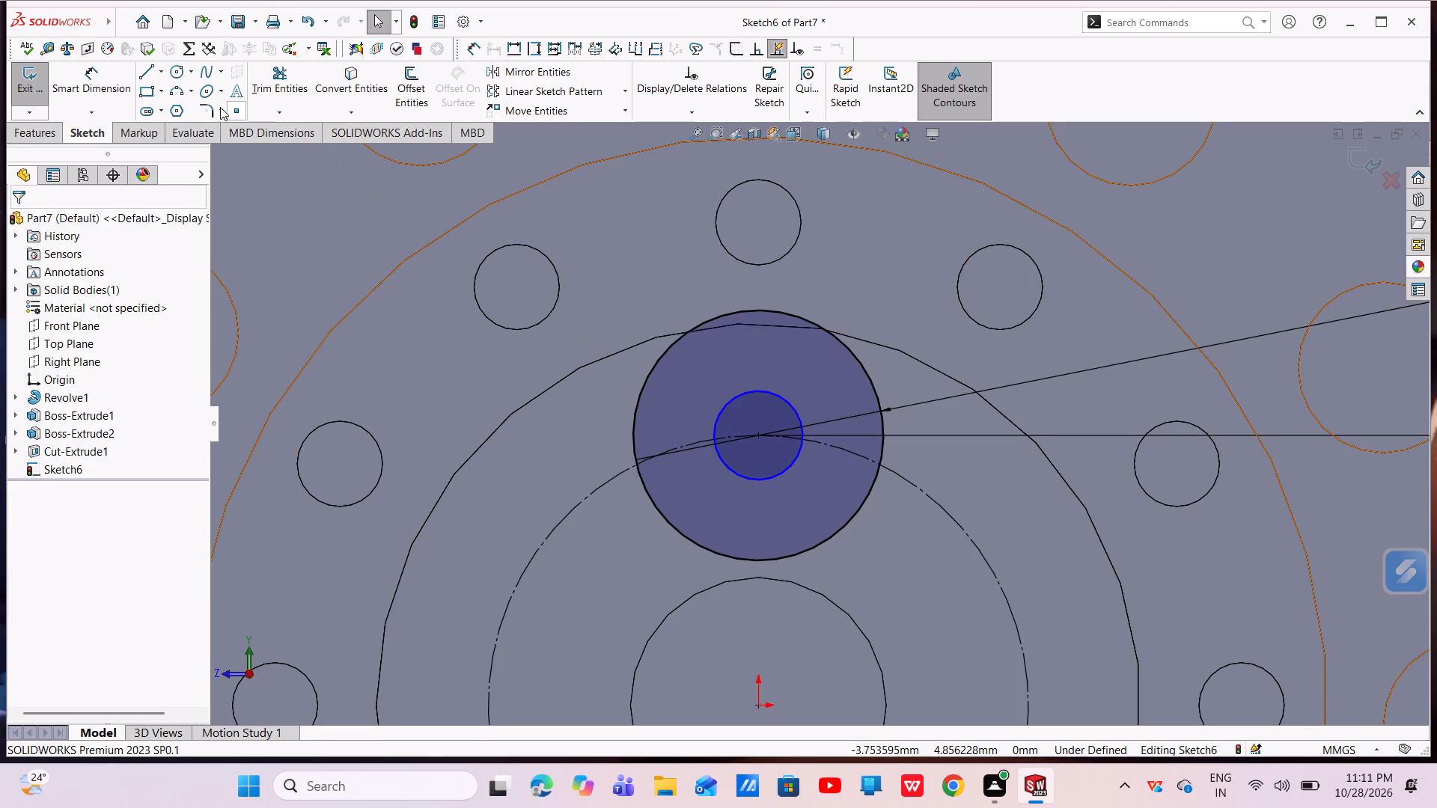
Dimension the inner concentric circle to a diameter of 1.15 mm.
click(85, 90)
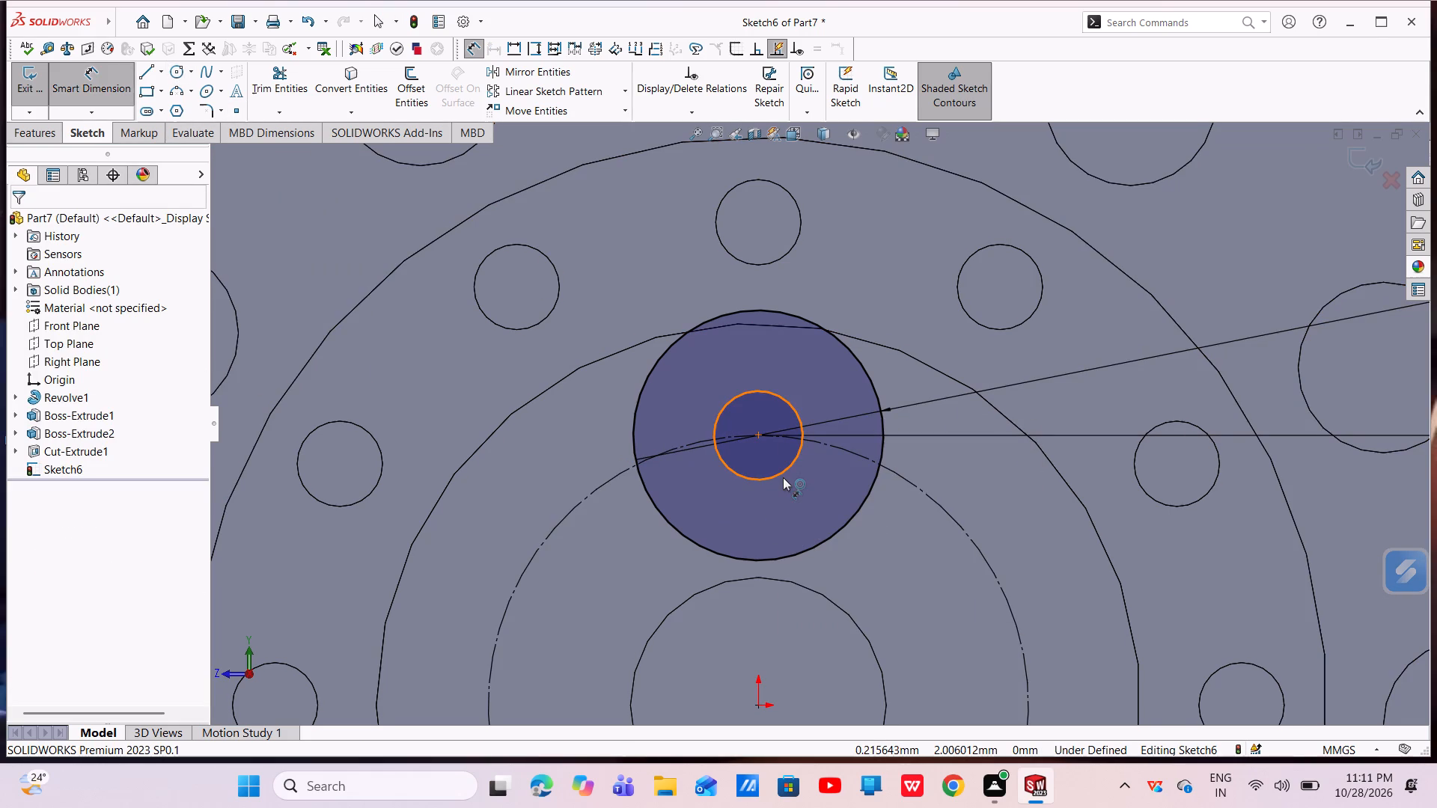
click(783, 477)
scroll(1133, 493, up, 3)
scroll(1258, 400, up, 3)
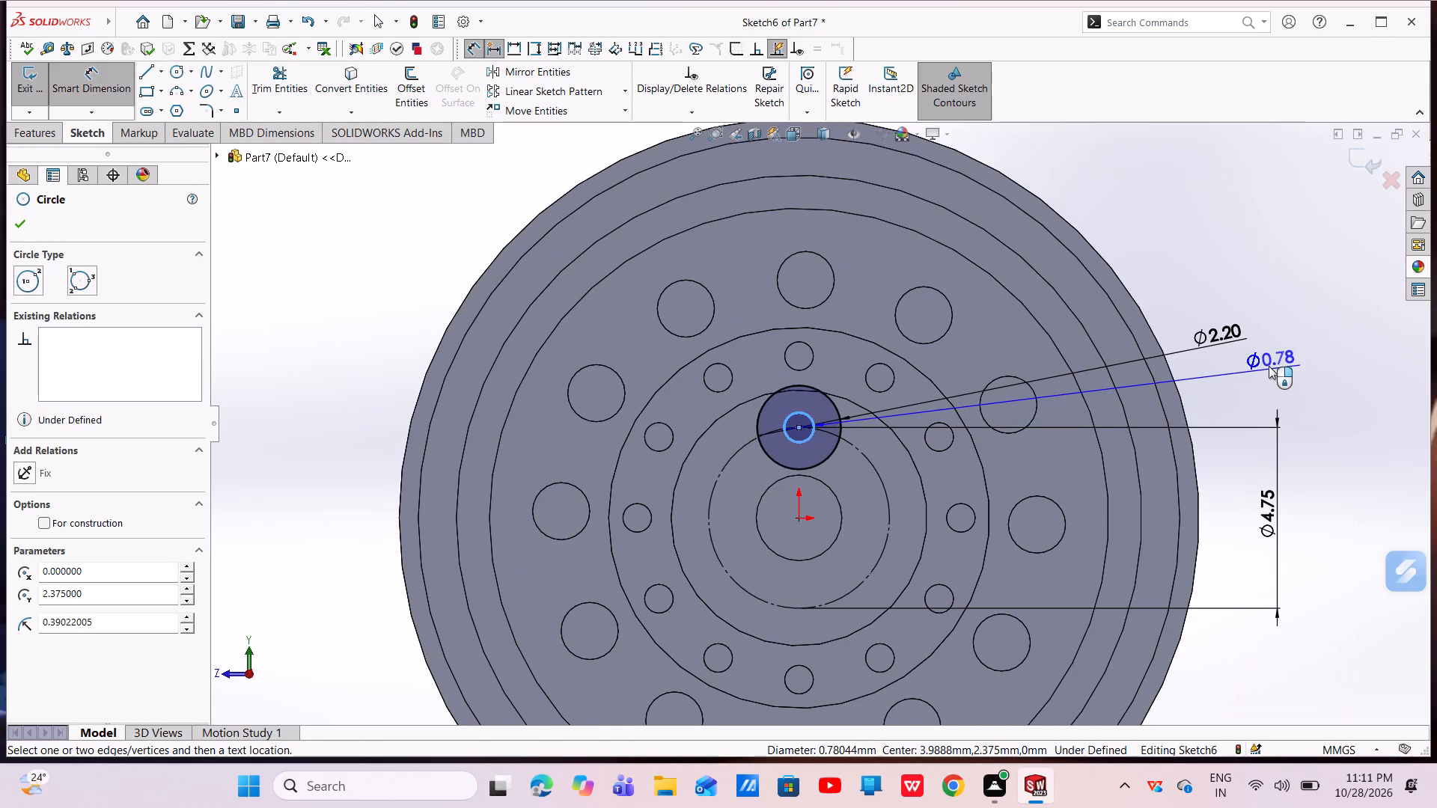
click(1265, 367)
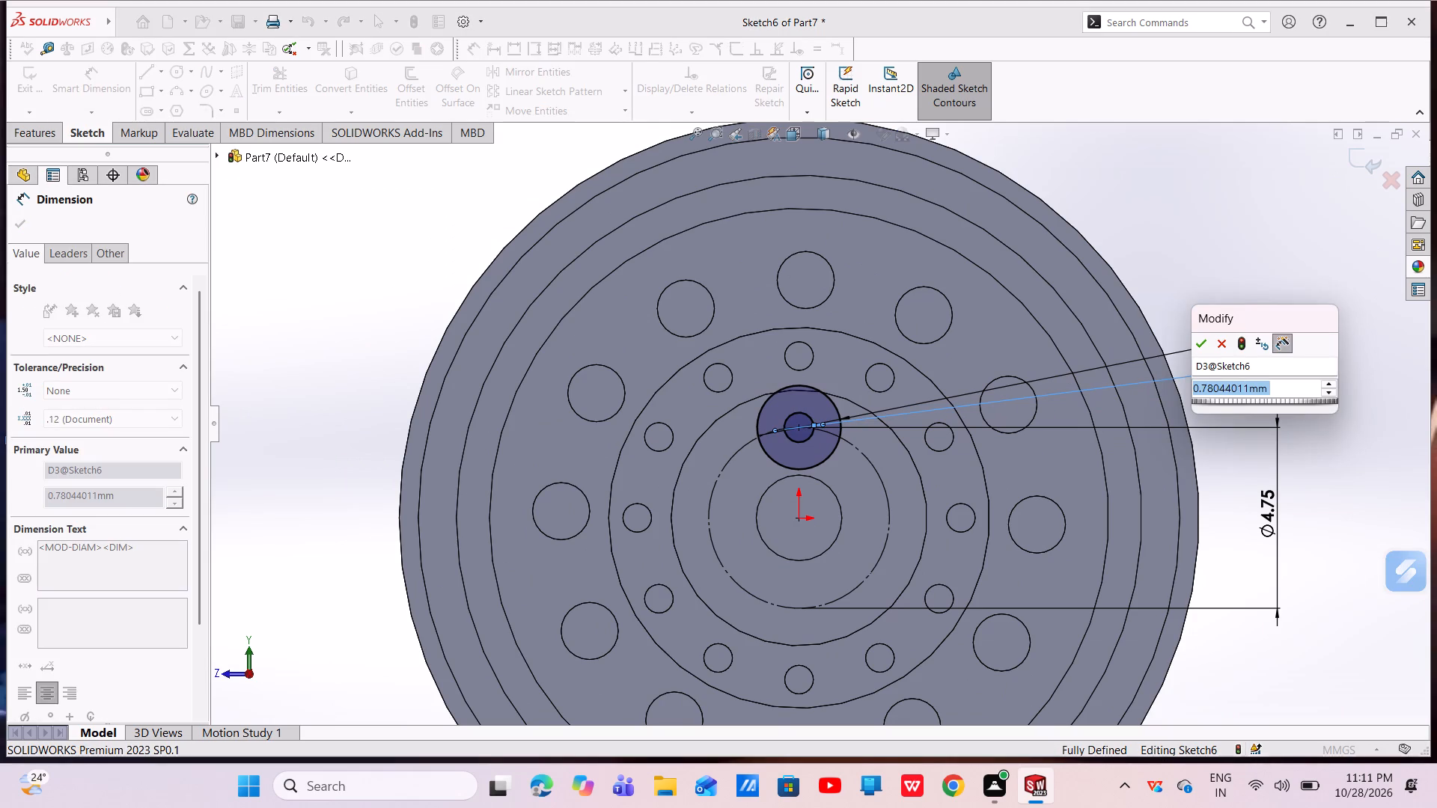
key(BackSpace)
text(1.15)
key(Return)
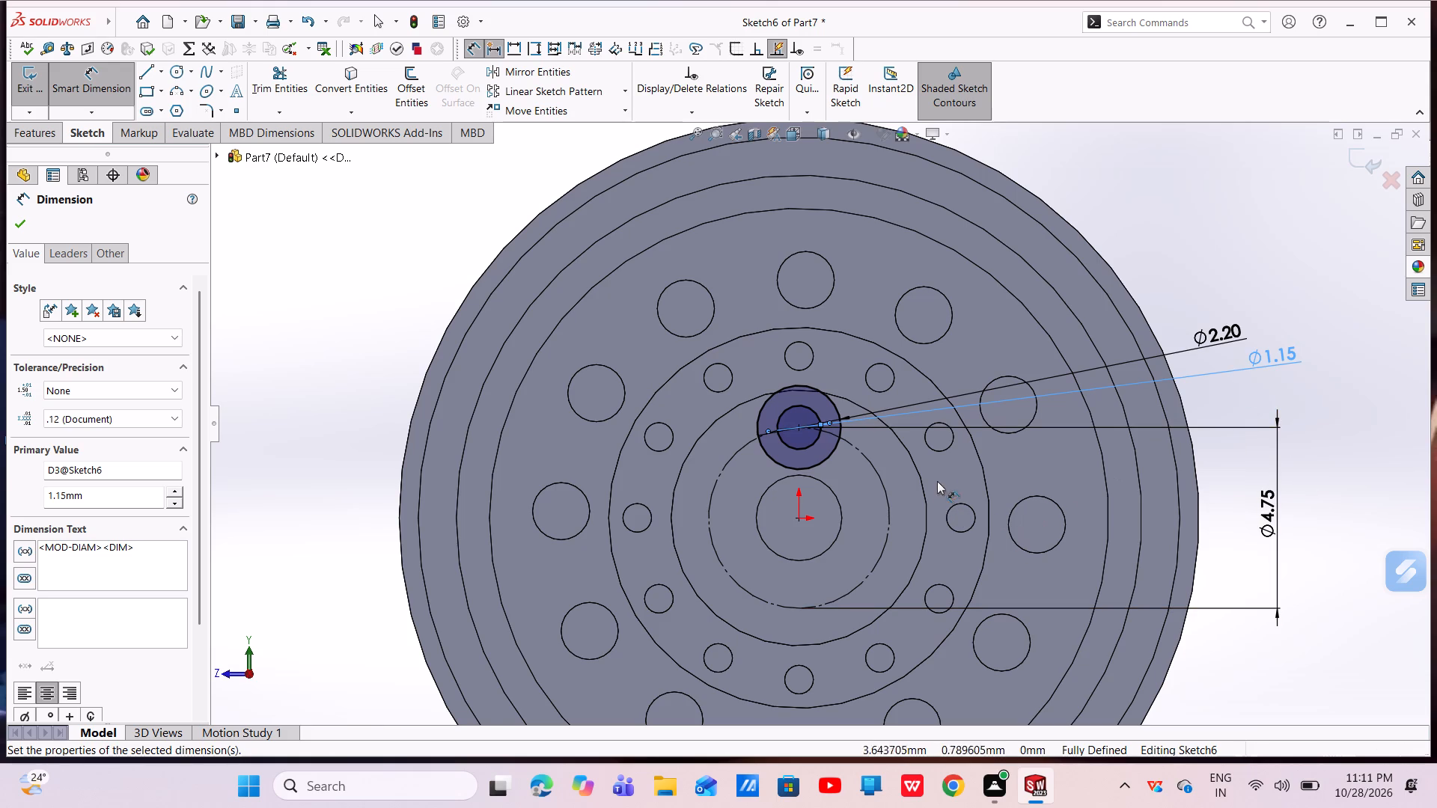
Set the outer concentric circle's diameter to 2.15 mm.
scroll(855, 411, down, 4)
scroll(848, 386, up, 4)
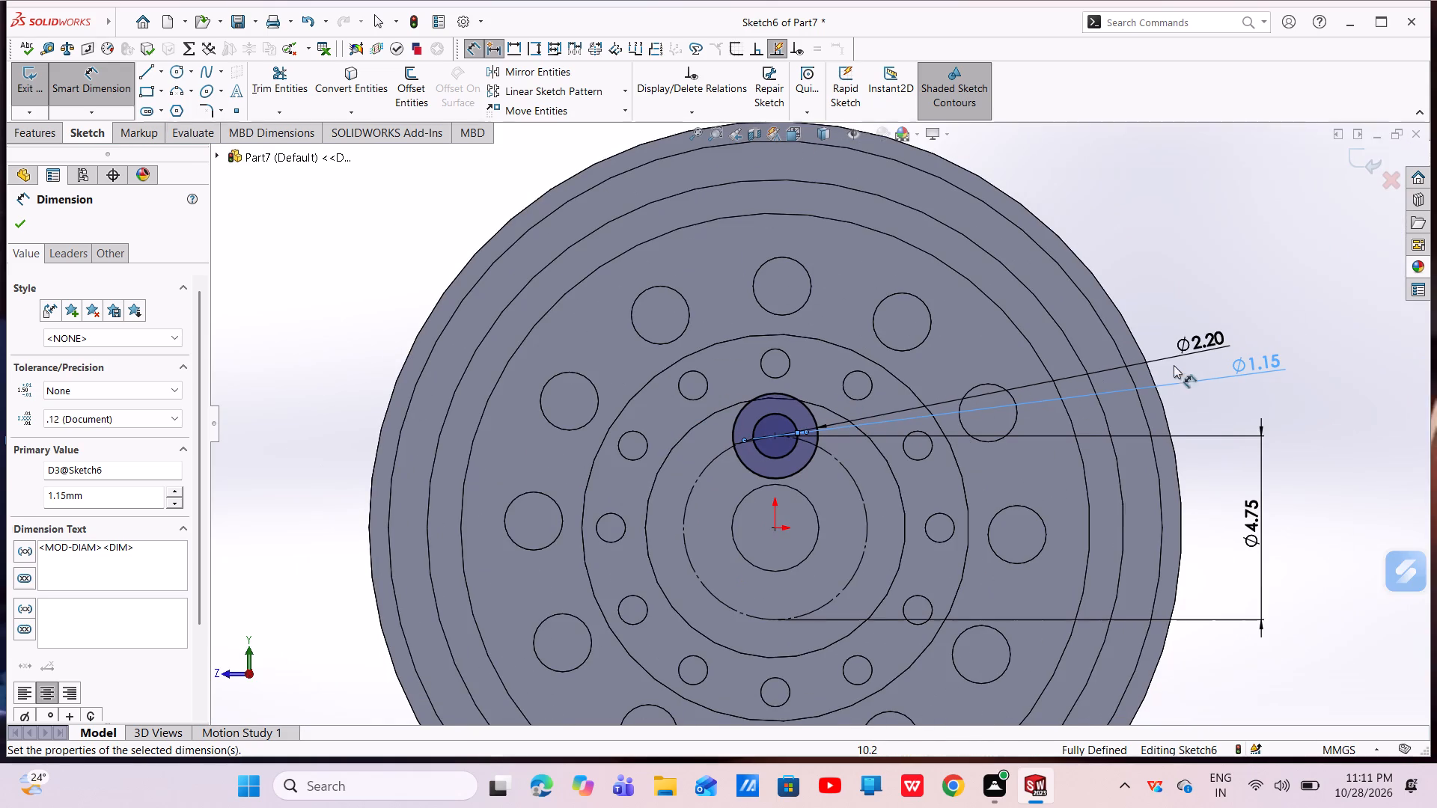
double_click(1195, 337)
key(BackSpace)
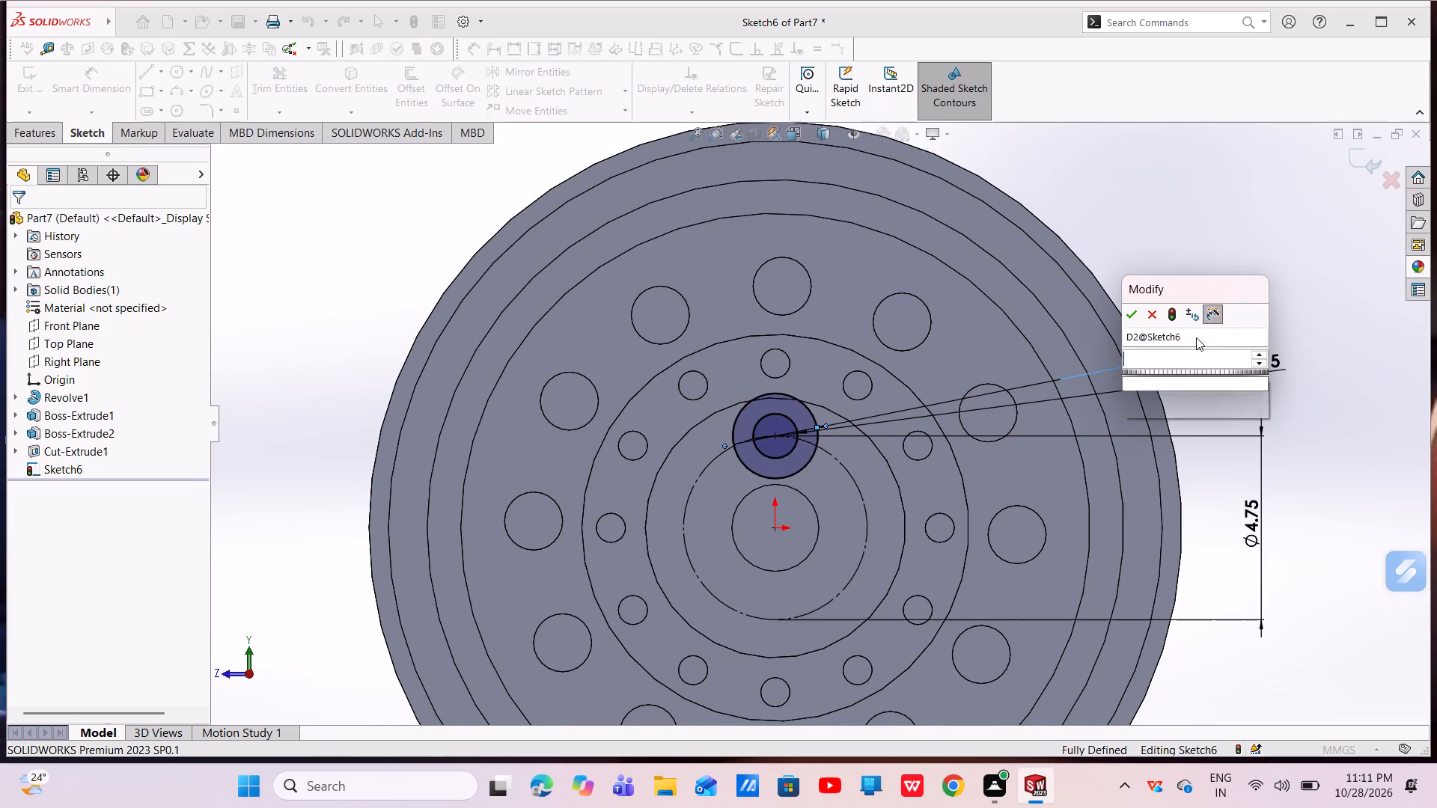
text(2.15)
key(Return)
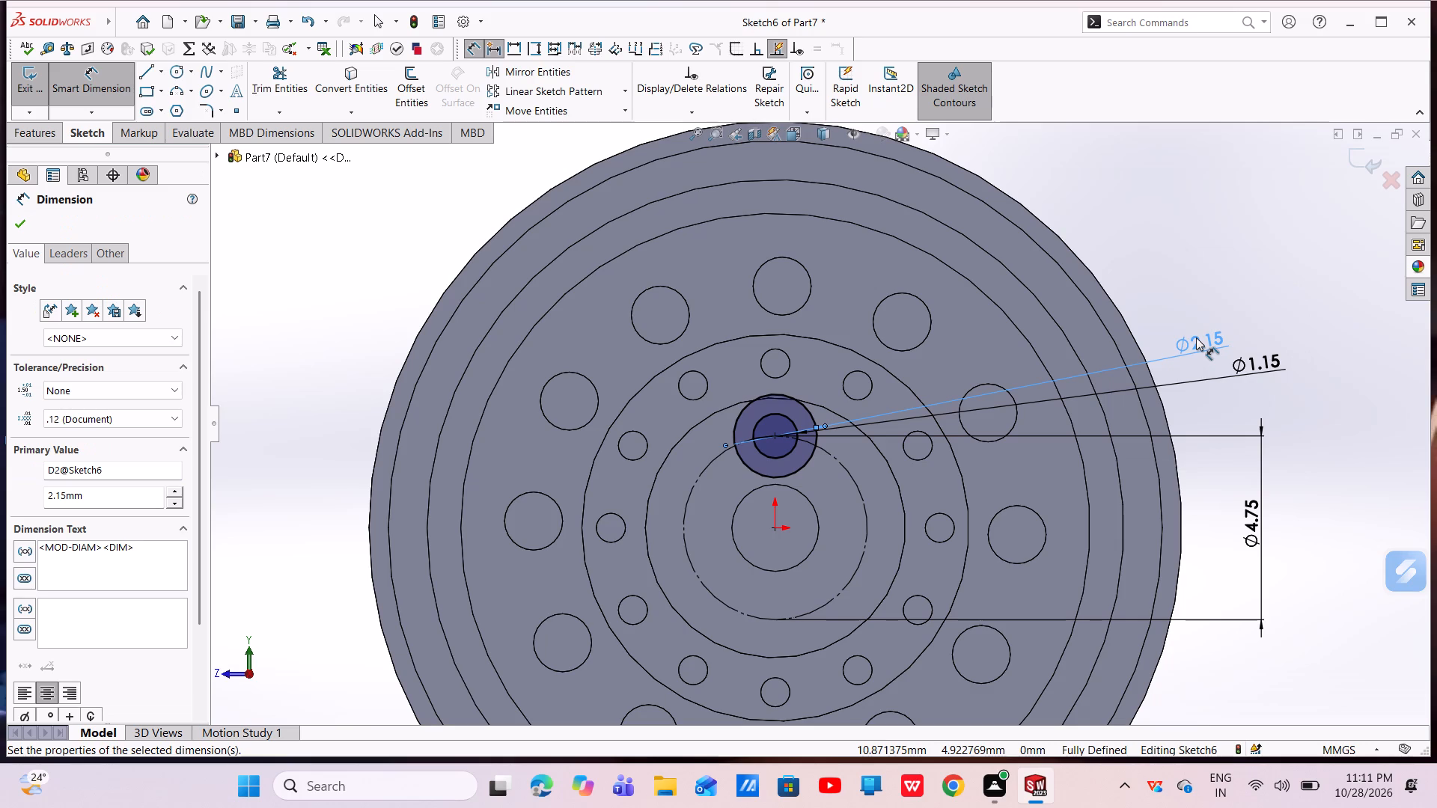
Set the outer concentric circle's diameter to 2.1 mm.
double_click(1198, 337)
key(BackSpace)
text(2.1)
key(Return)
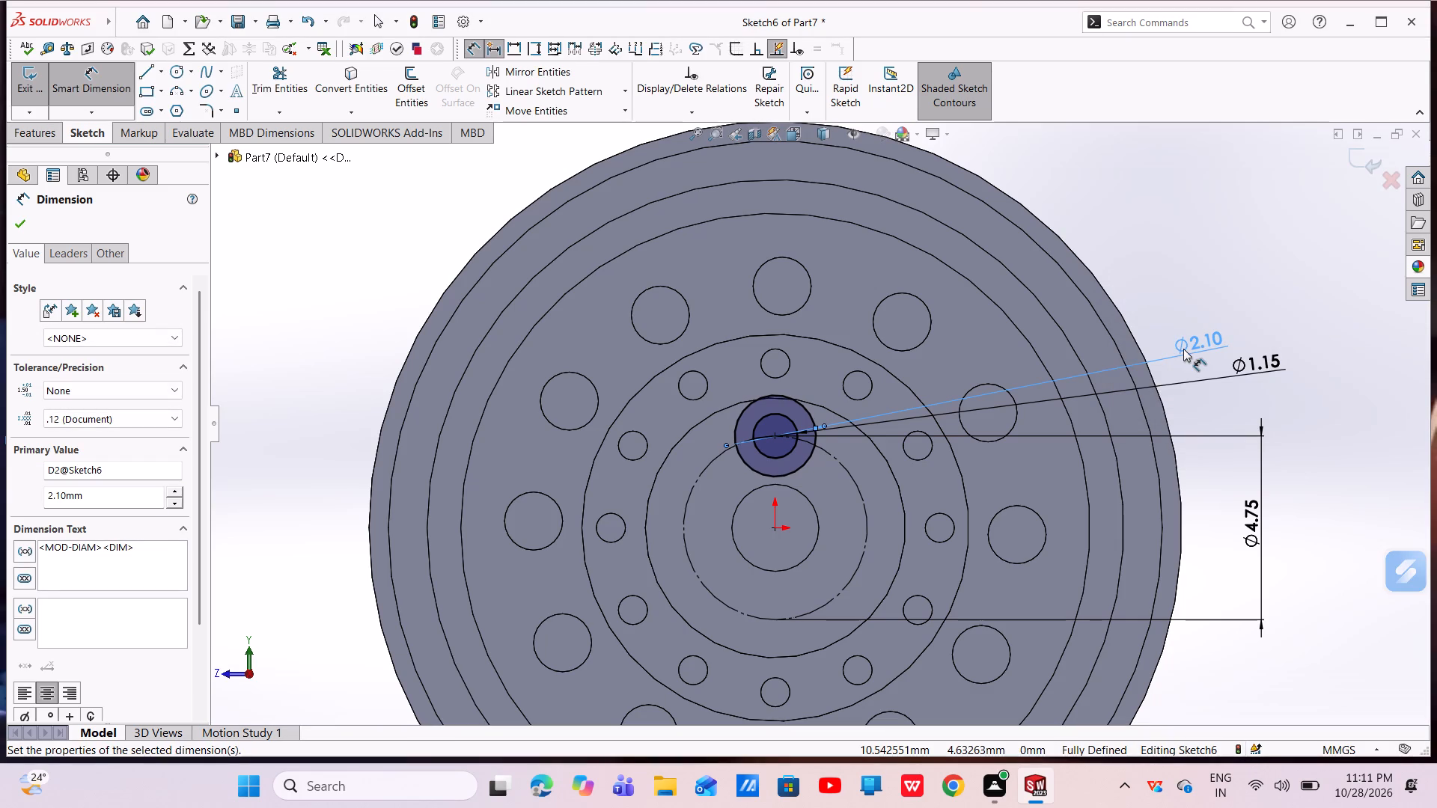
Set the outer concentric circle's diameter to 1.9 mm.
double_click(1183, 349)
key(BackSpace)
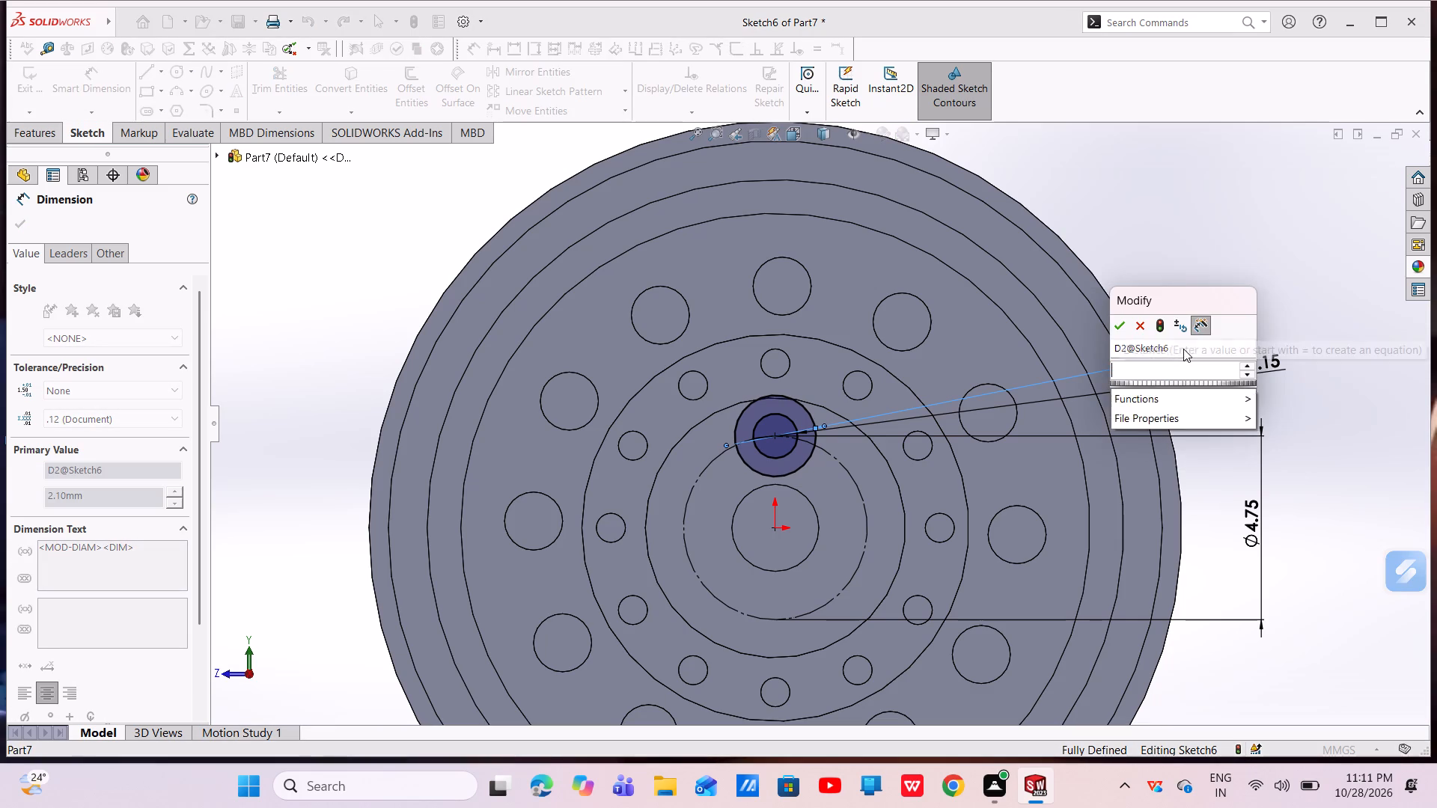
text(1.6)
key(BackSpace)
key(9)
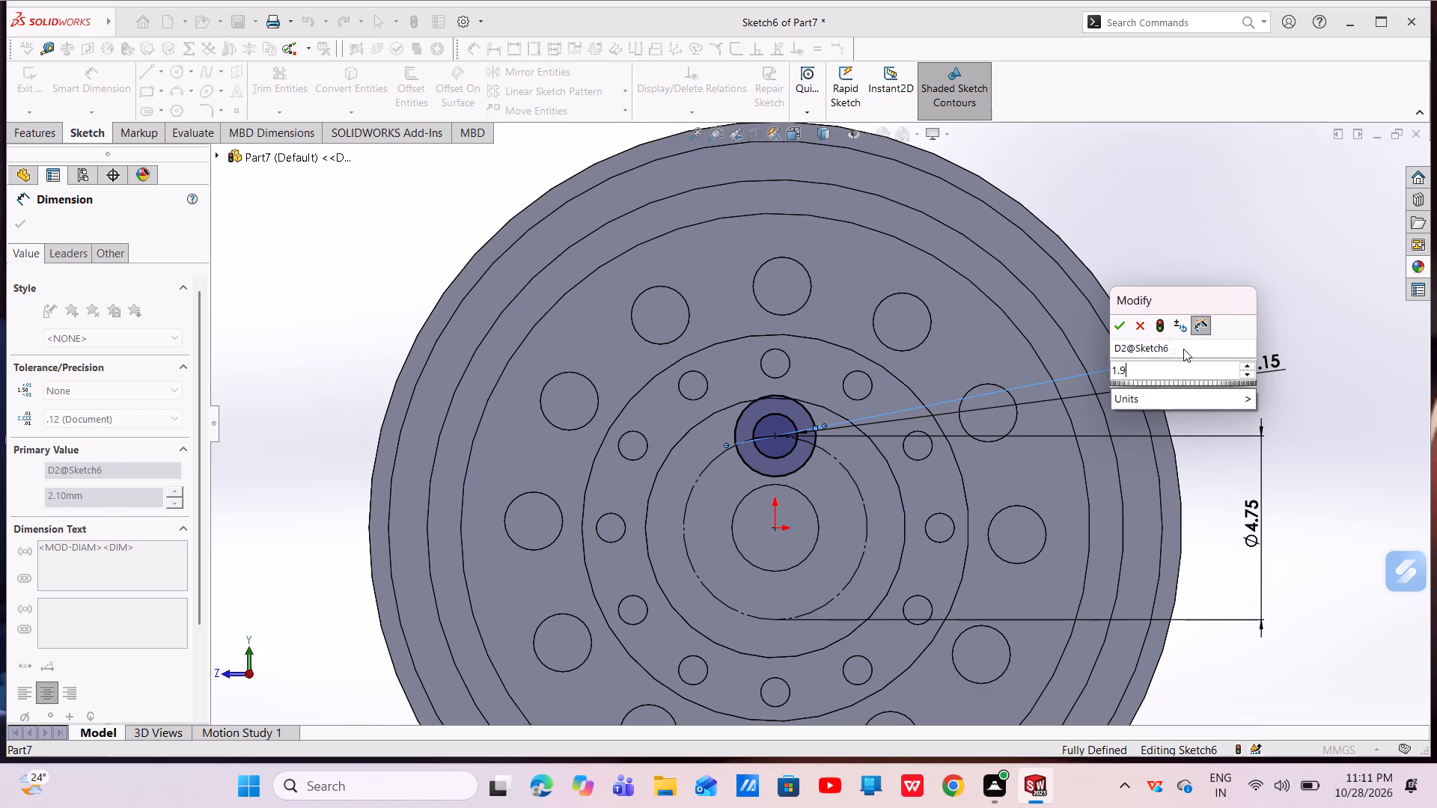
key(Return)
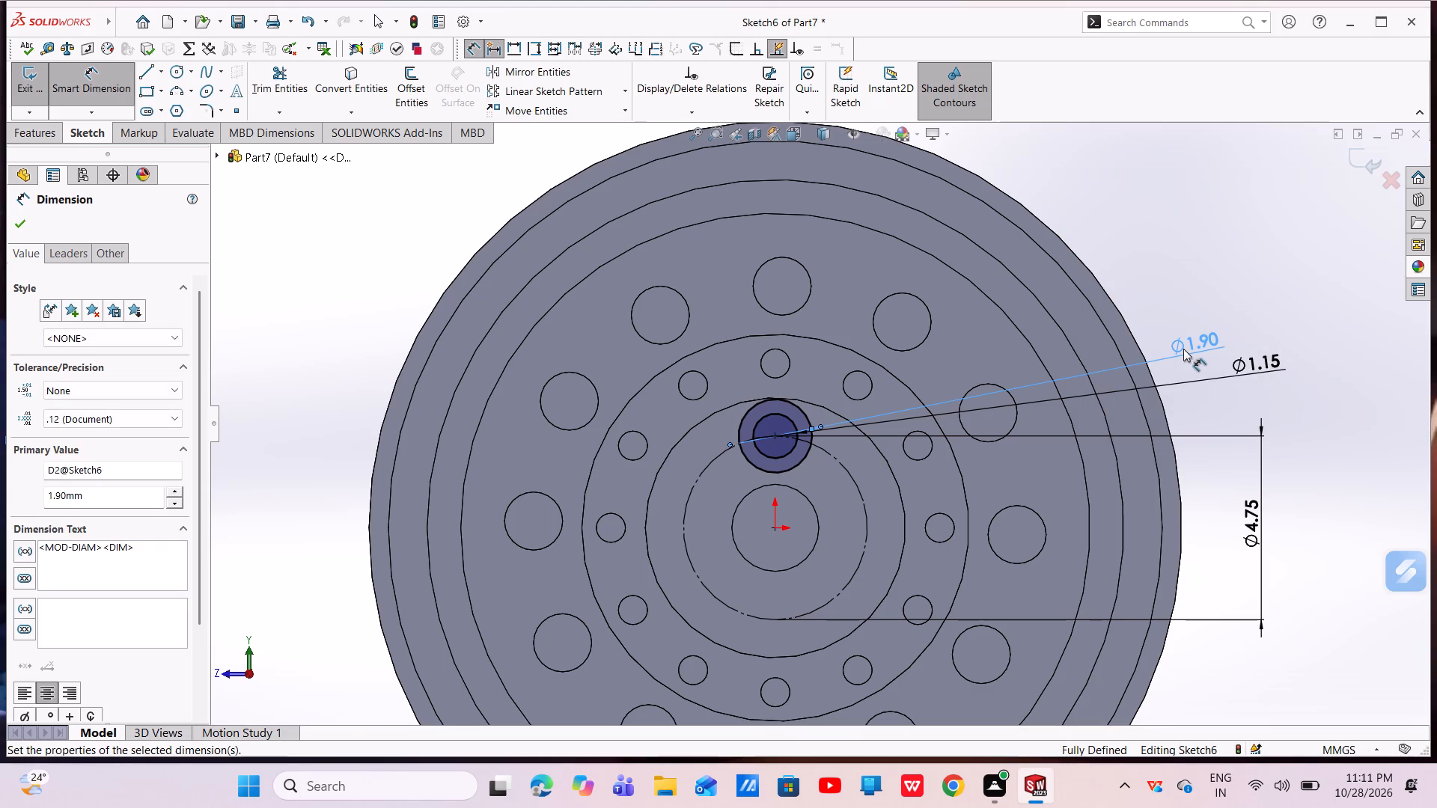
click(16, 226)
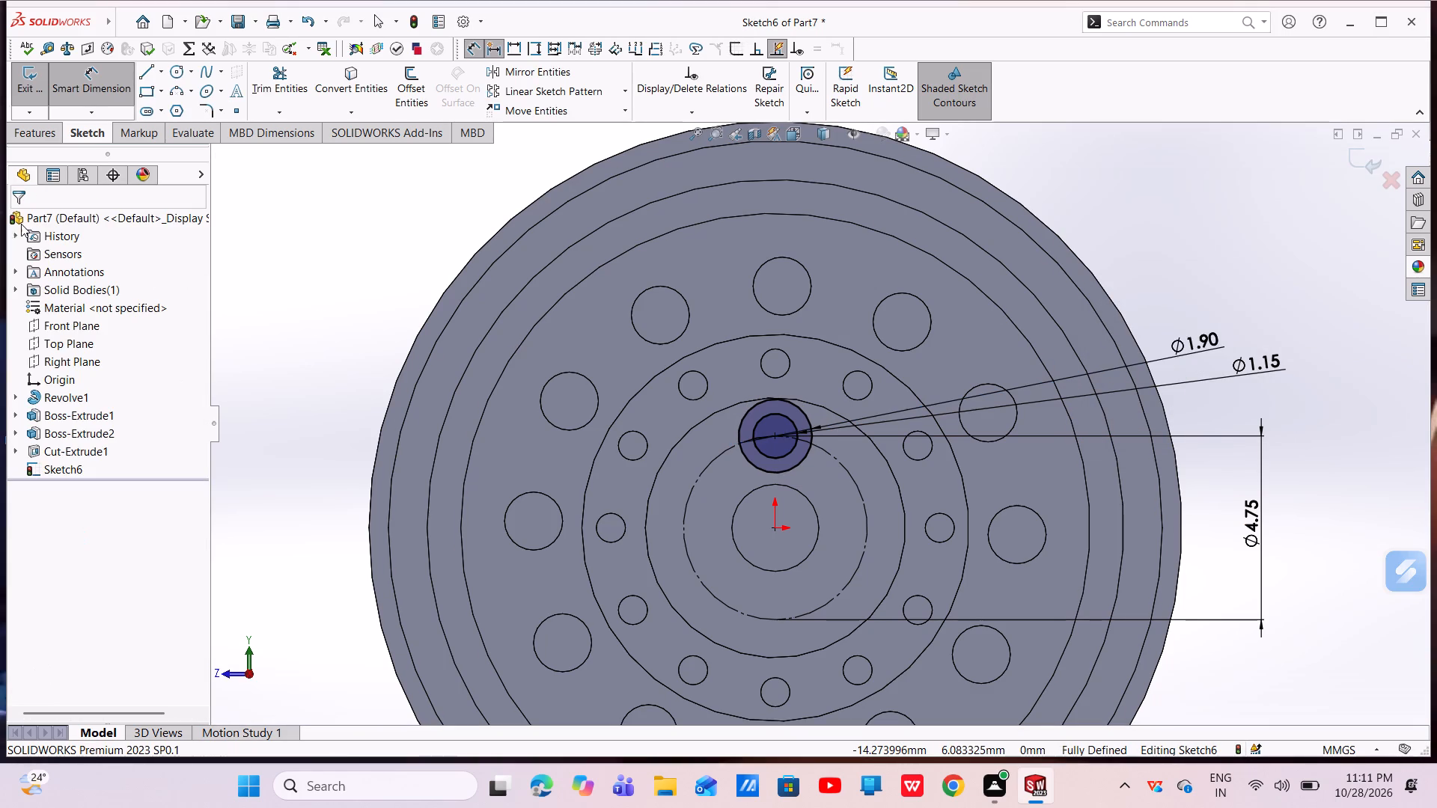
Circular-pattern both concentric circles around the origin as 3 equally spaced instances over 360 degrees, leaving out the construction circle.
click(624, 94)
click(580, 129)
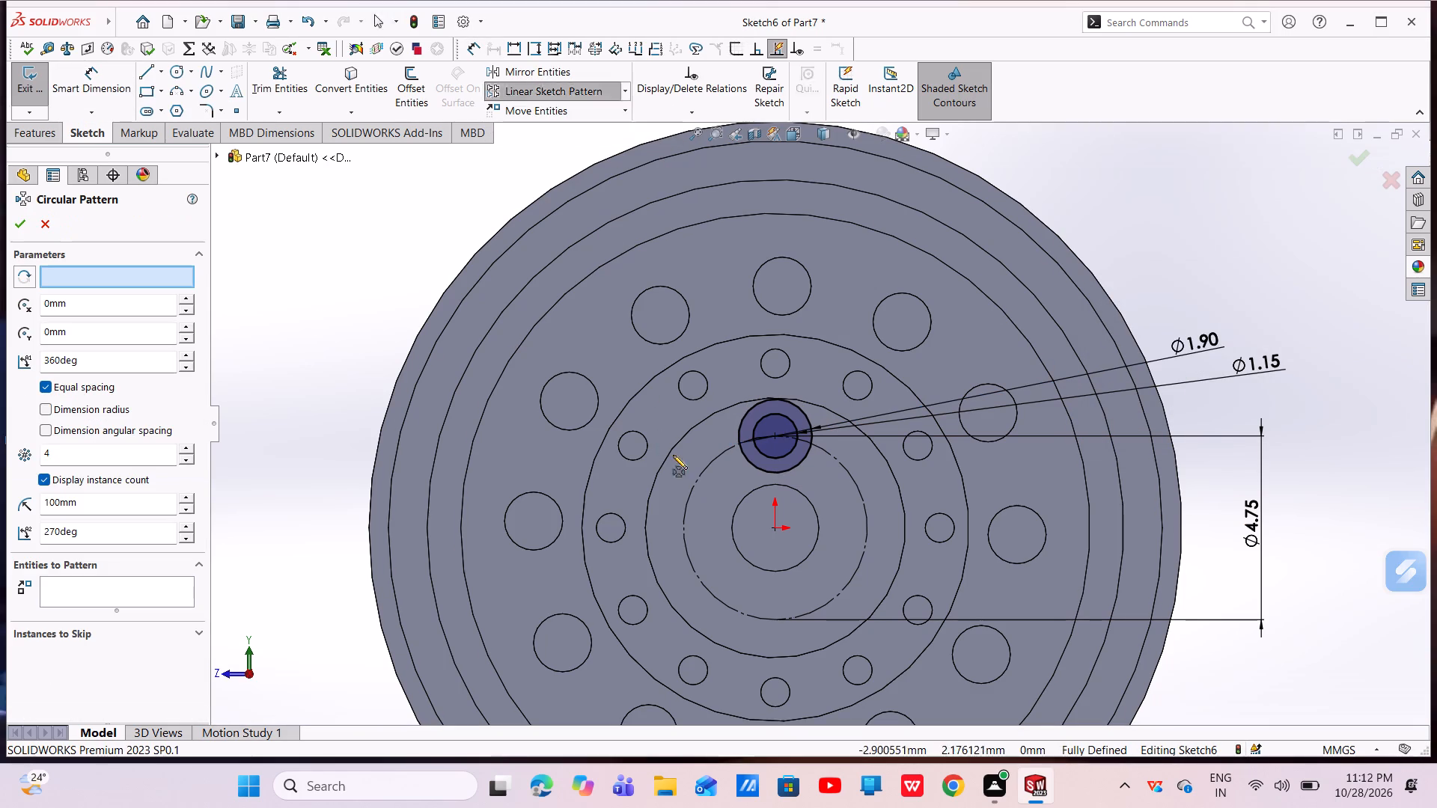
click(701, 477)
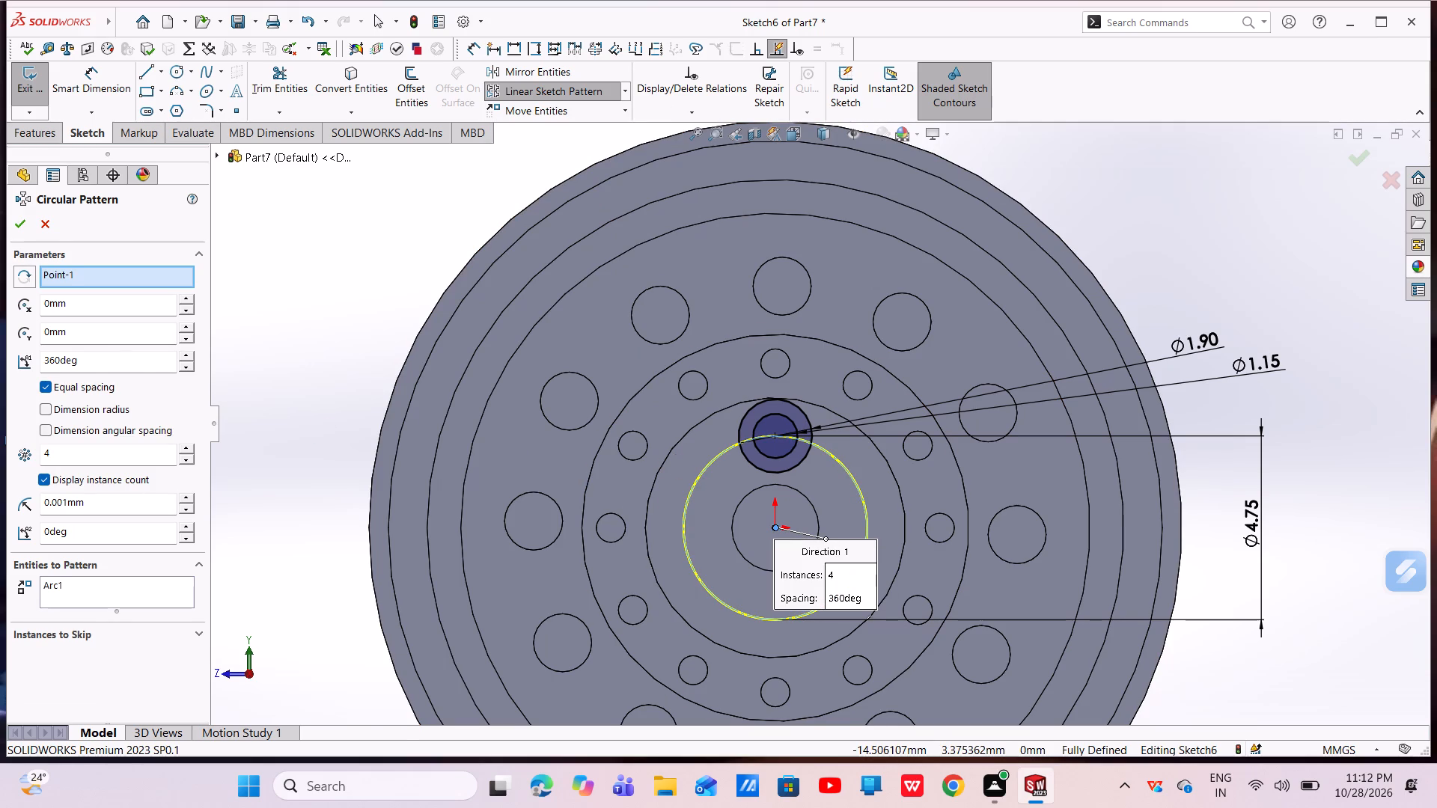
click(112, 588)
right_click(120, 586)
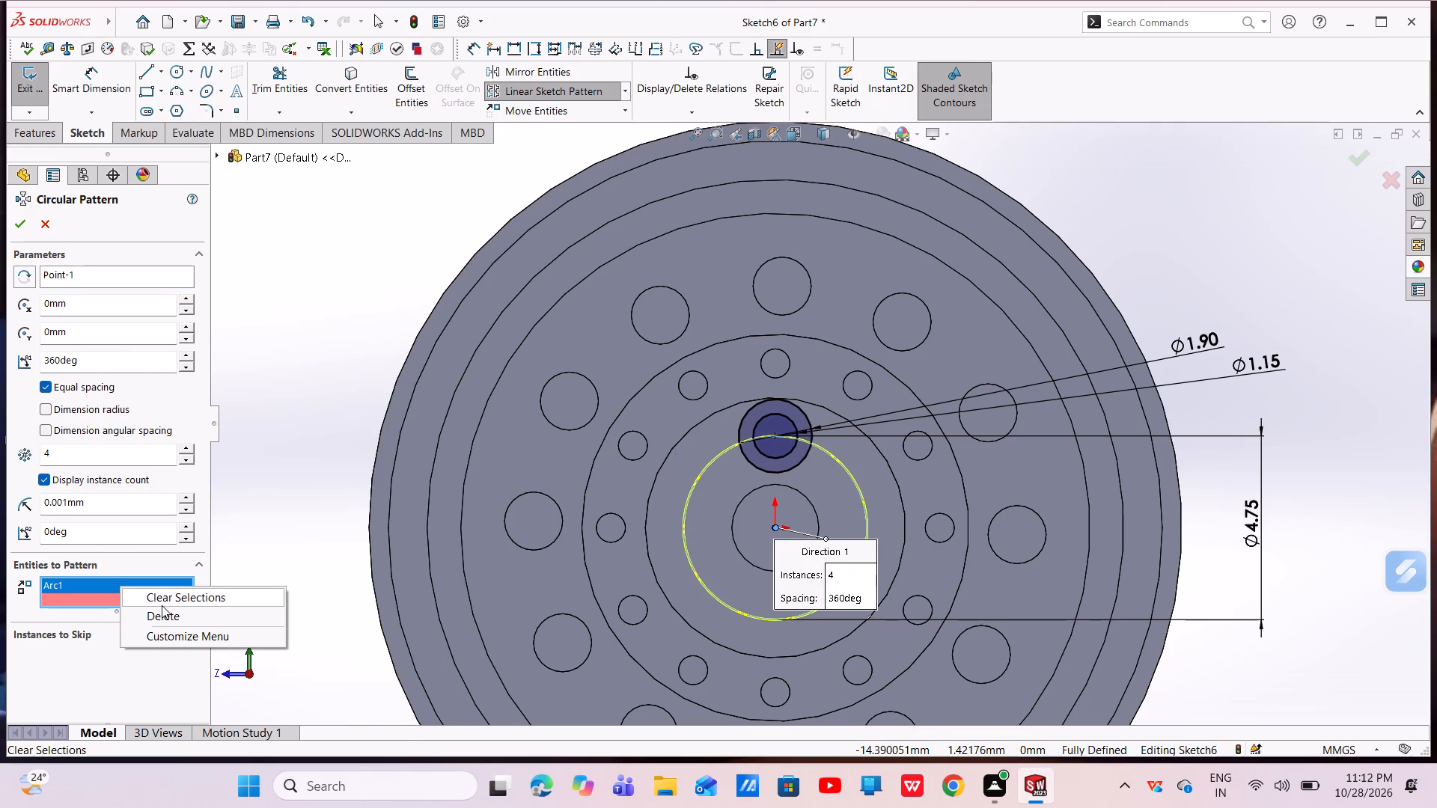
click(165, 610)
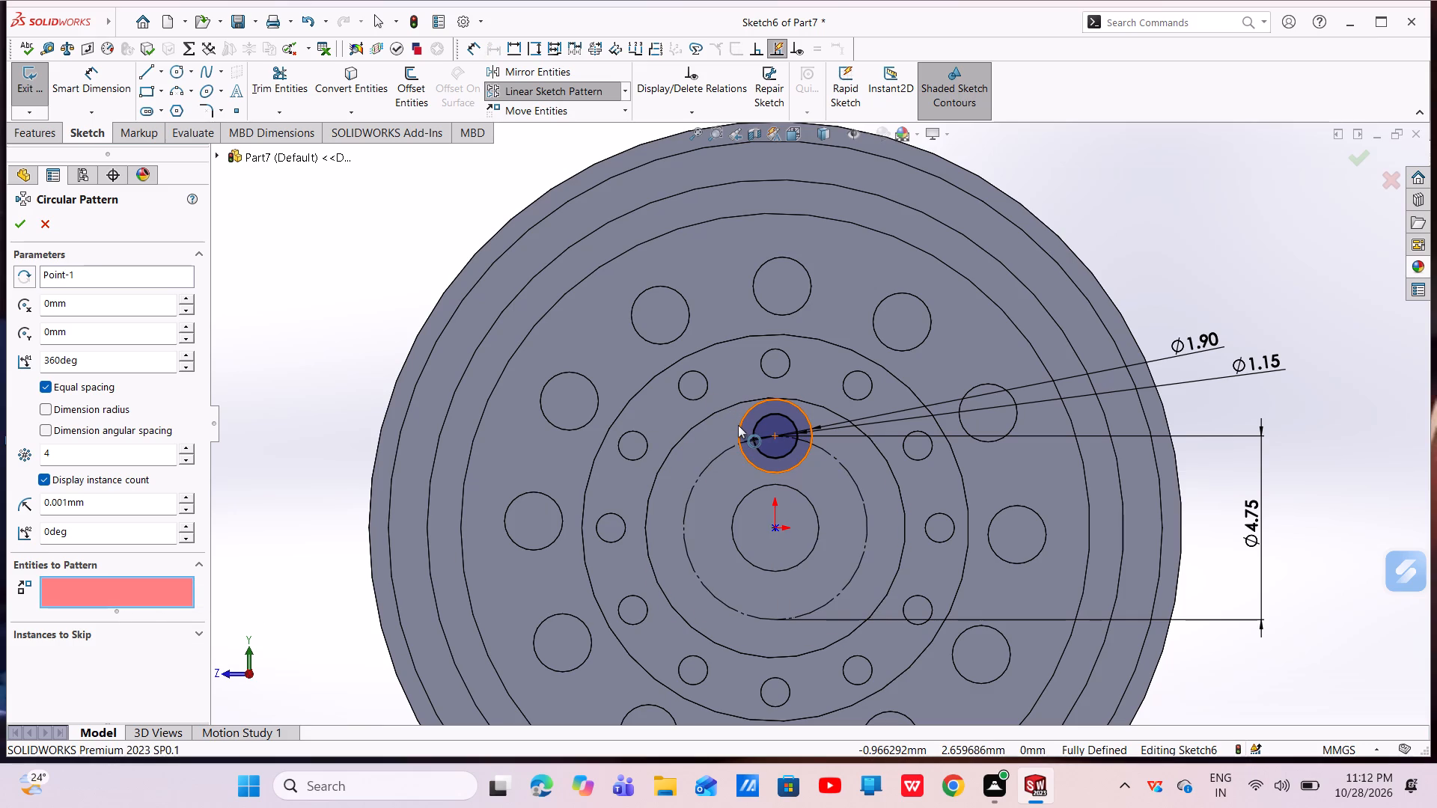
click(738, 425)
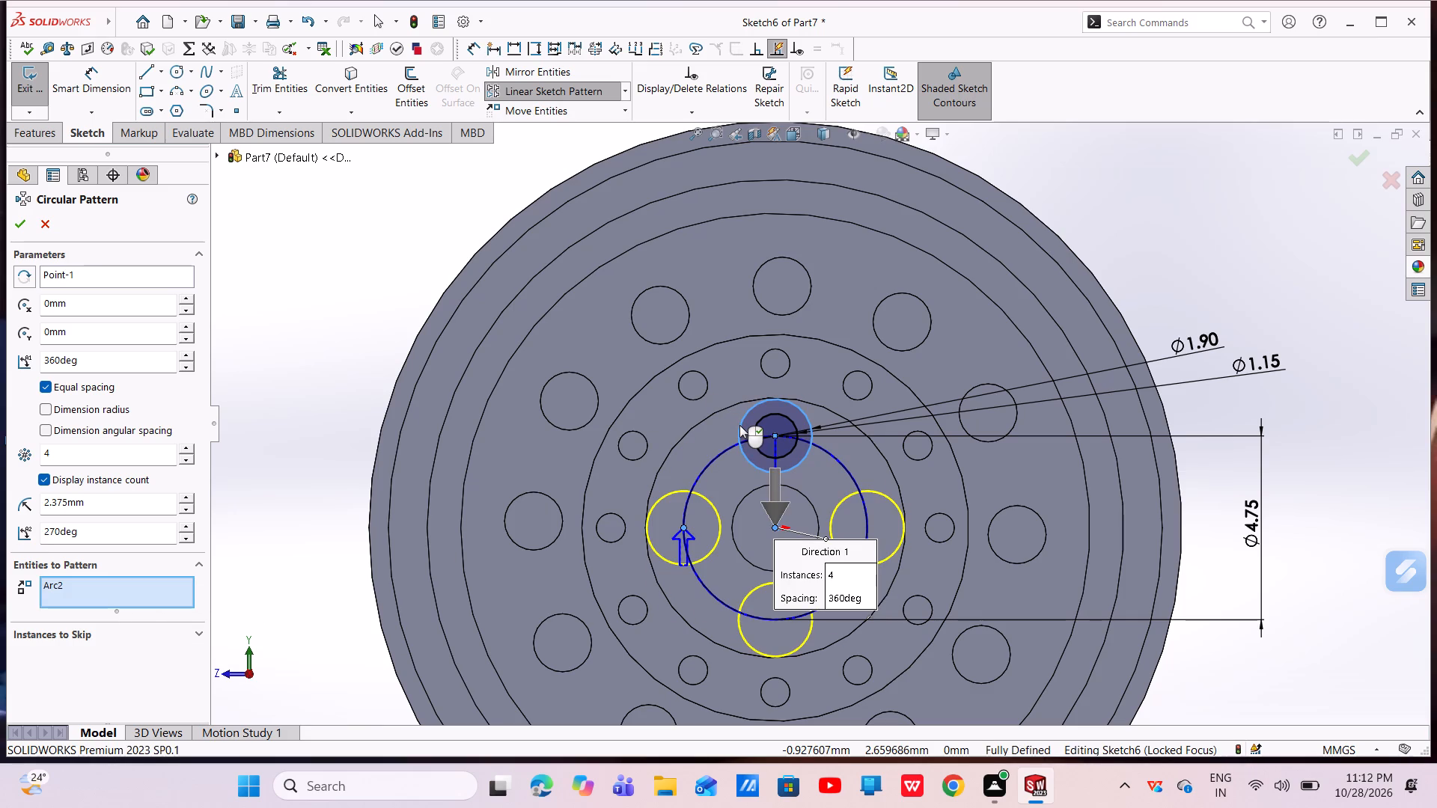
click(755, 435)
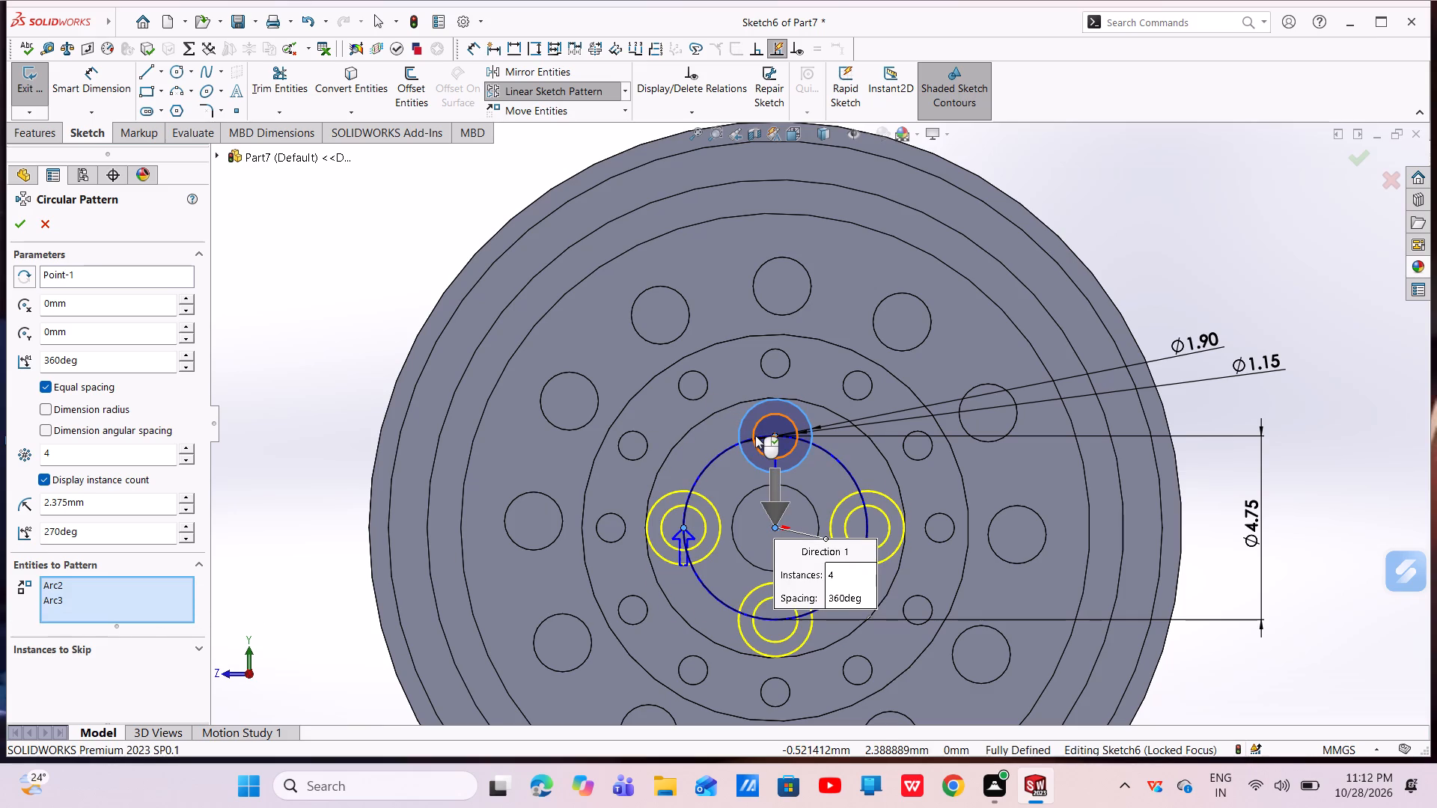
click(186, 462)
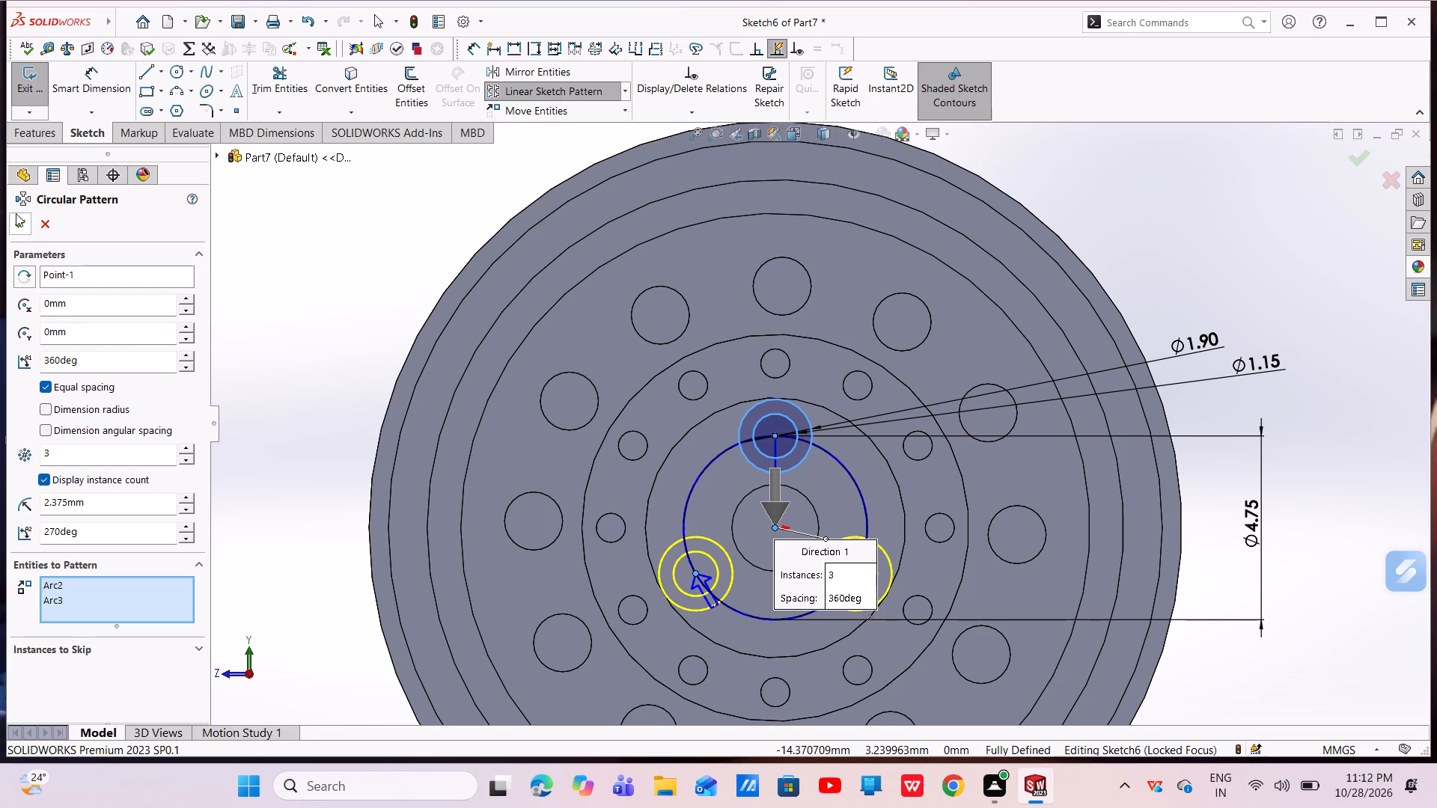
click(21, 229)
Extrude the three patterned rings on the hub face as a 0.15 mm blind boss with merged result.
scroll(748, 517, up, 3)
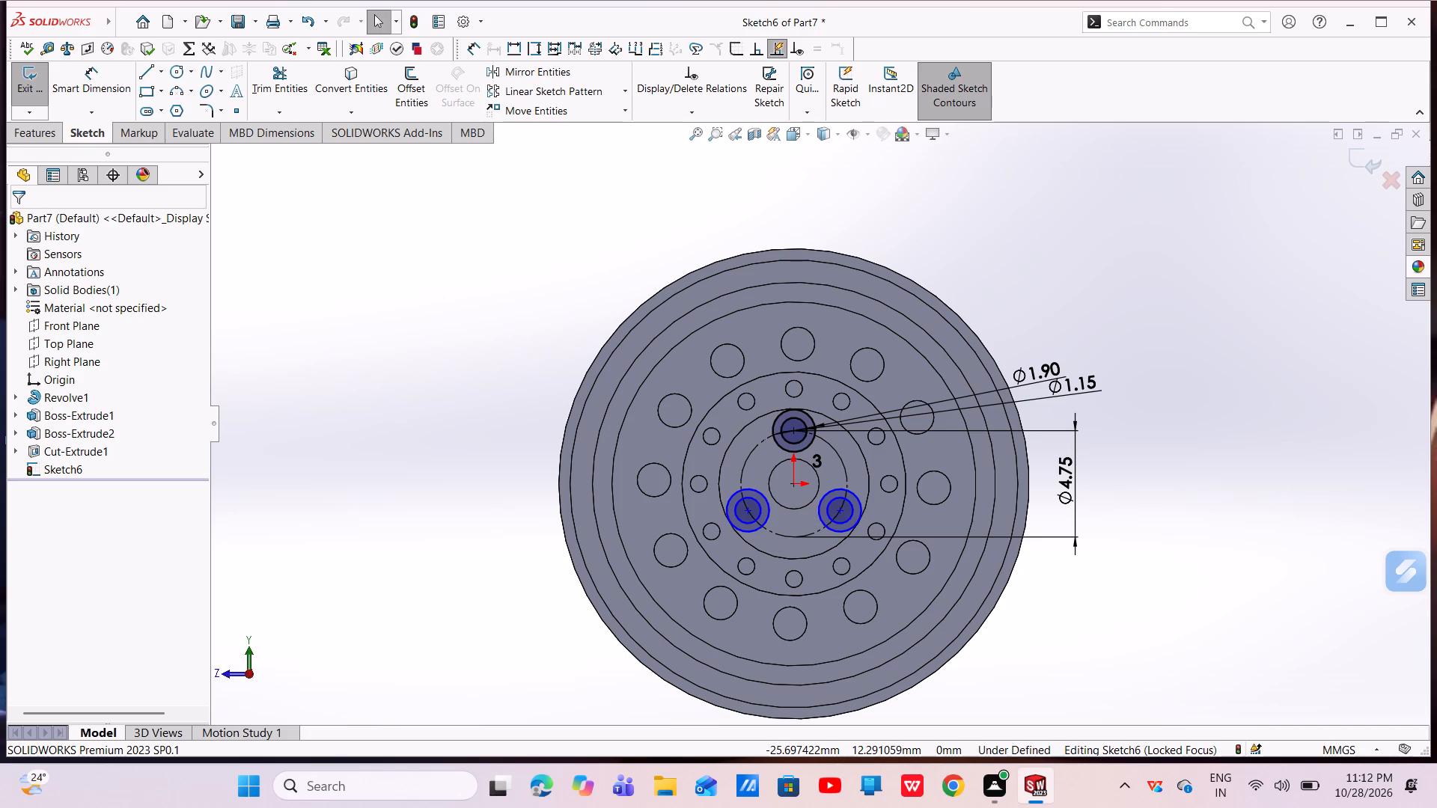
click(12, 135)
click(21, 95)
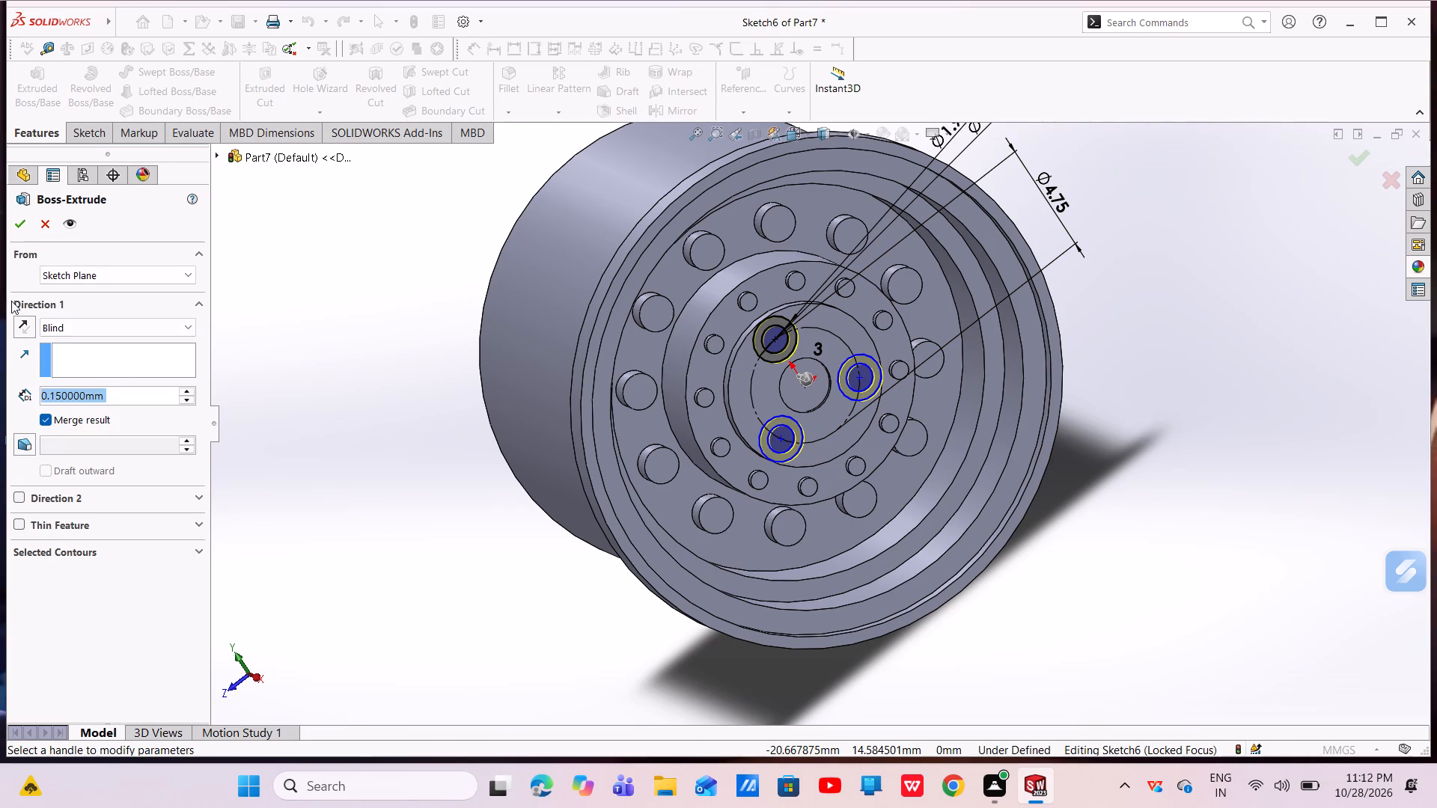
click(25, 223)
Examine the three ring bosses on the hub face from close up and from several angles.
scroll(824, 376, down, 5)
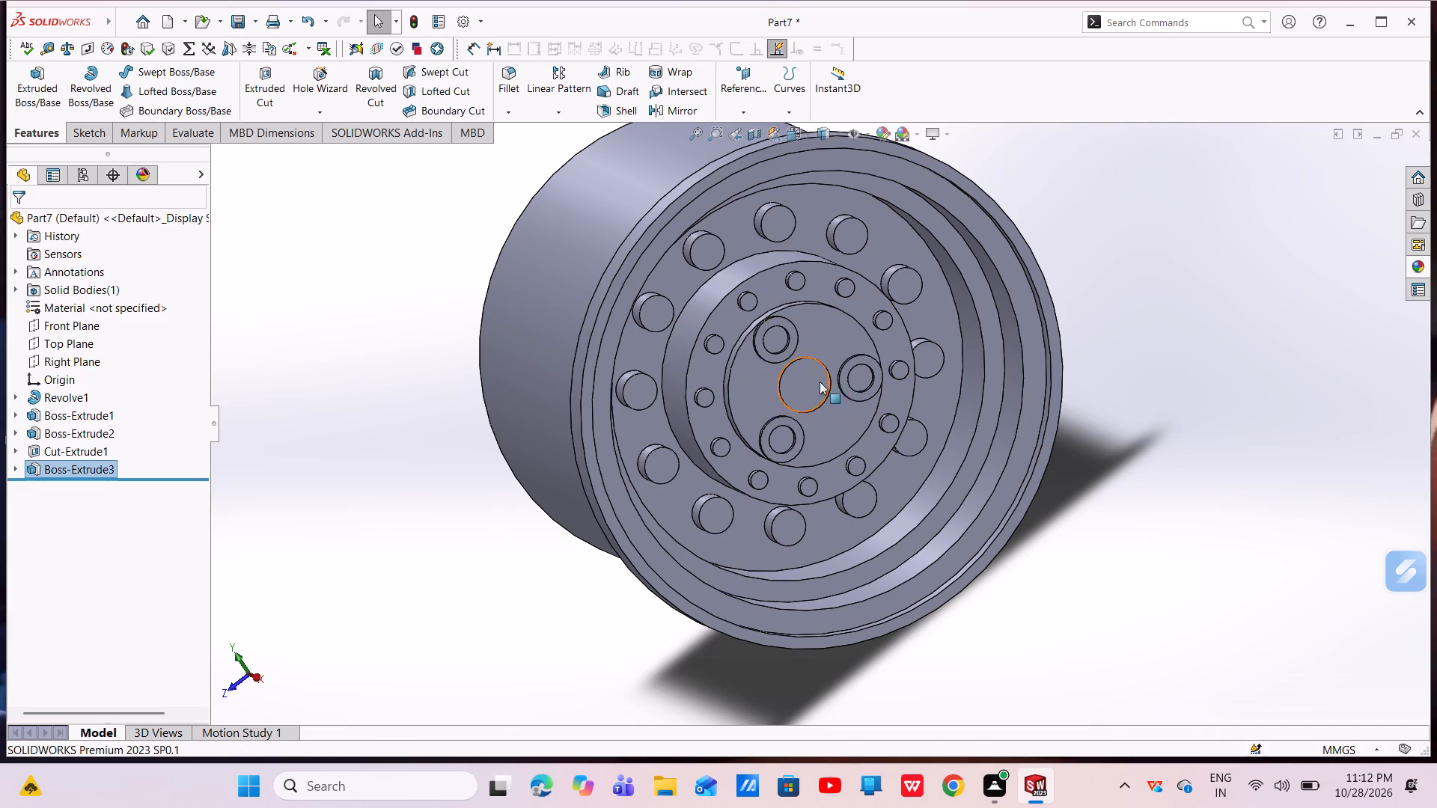
middle_drag(808, 430, 778, 491)
scroll(792, 394, down, 3)
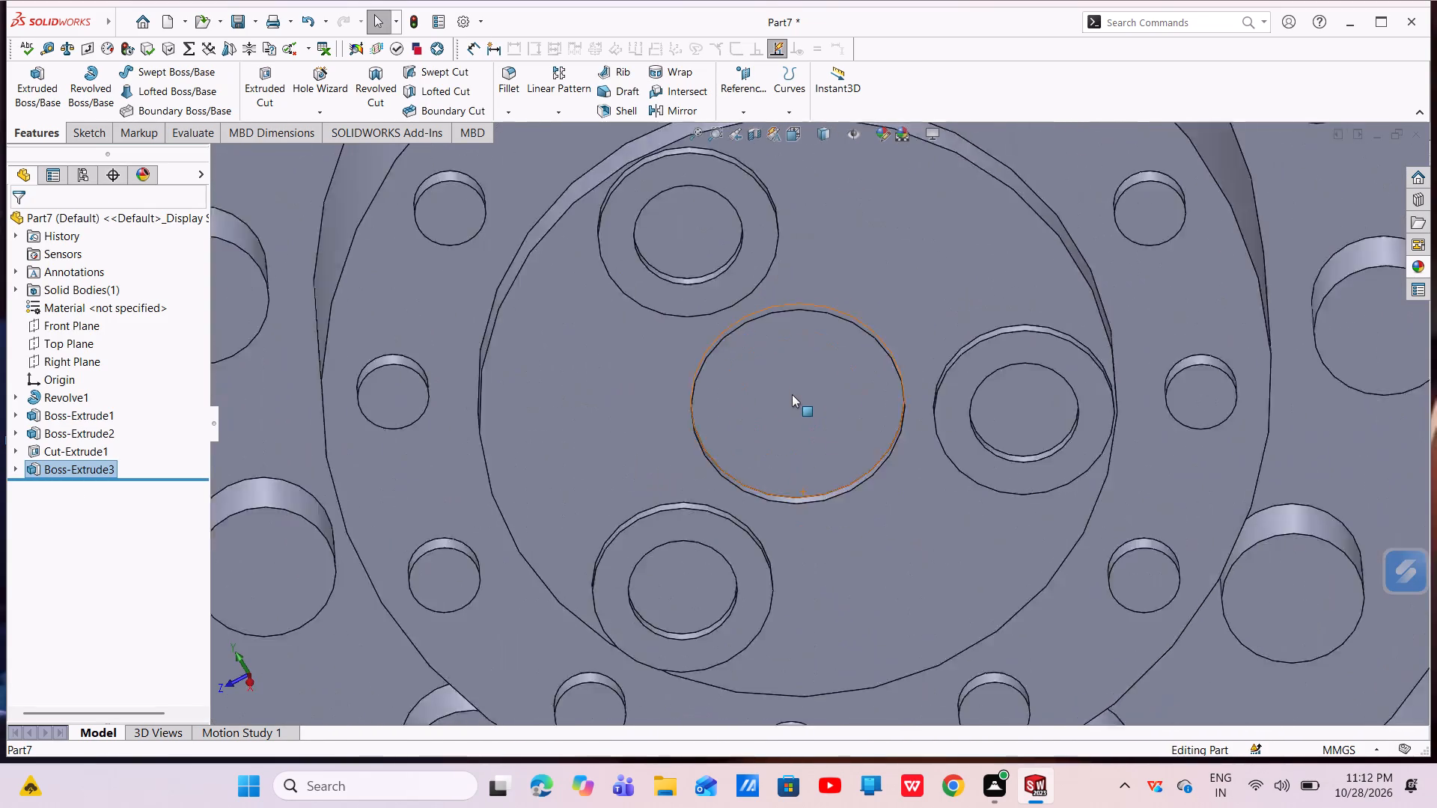
scroll(792, 394, down, 2)
scroll(817, 449, up, 2)
scroll(817, 449, down, 1)
scroll(817, 449, up, 2)
middle_drag(878, 459, 773, 463)
scroll(841, 453, up, 3)
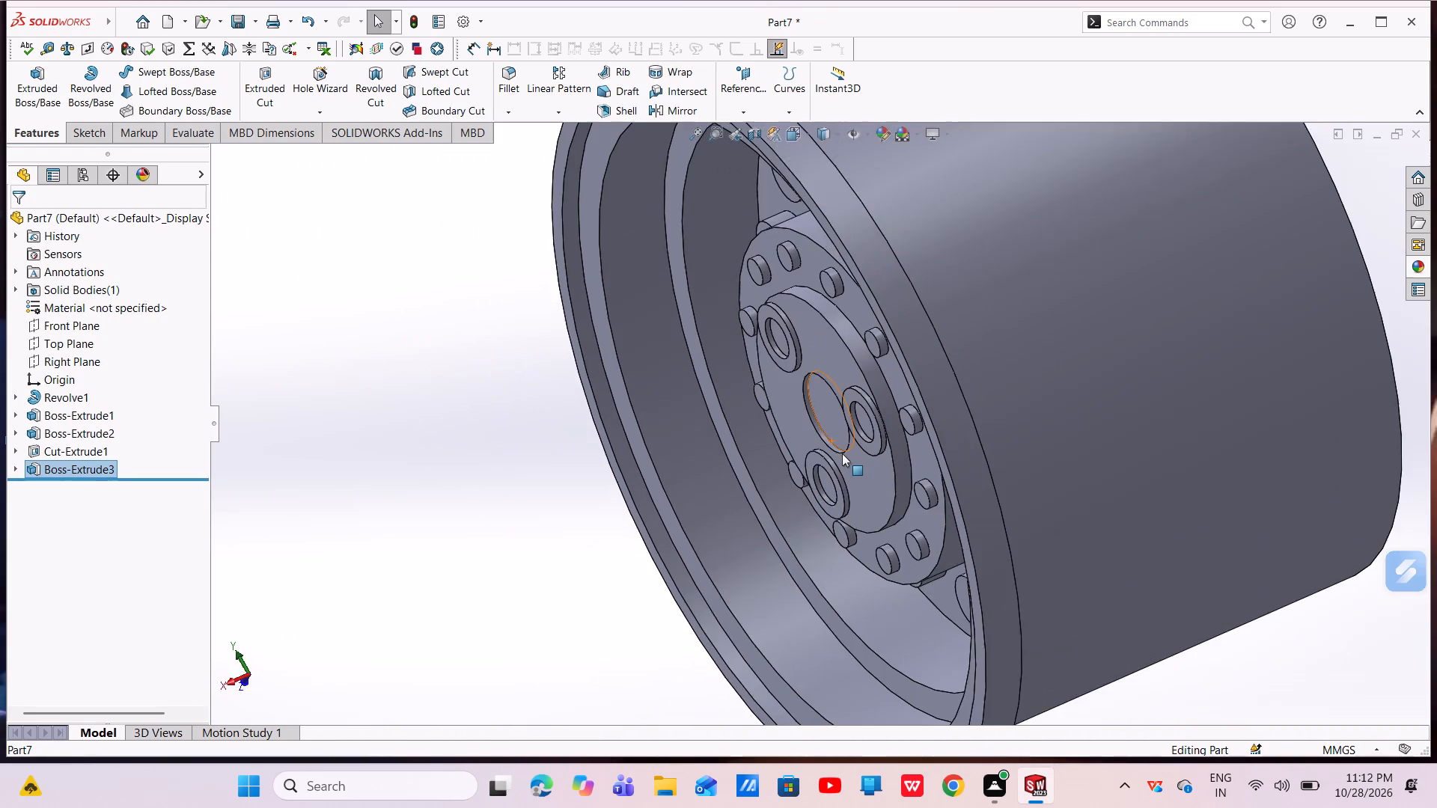
middle_drag(843, 453, 930, 477)
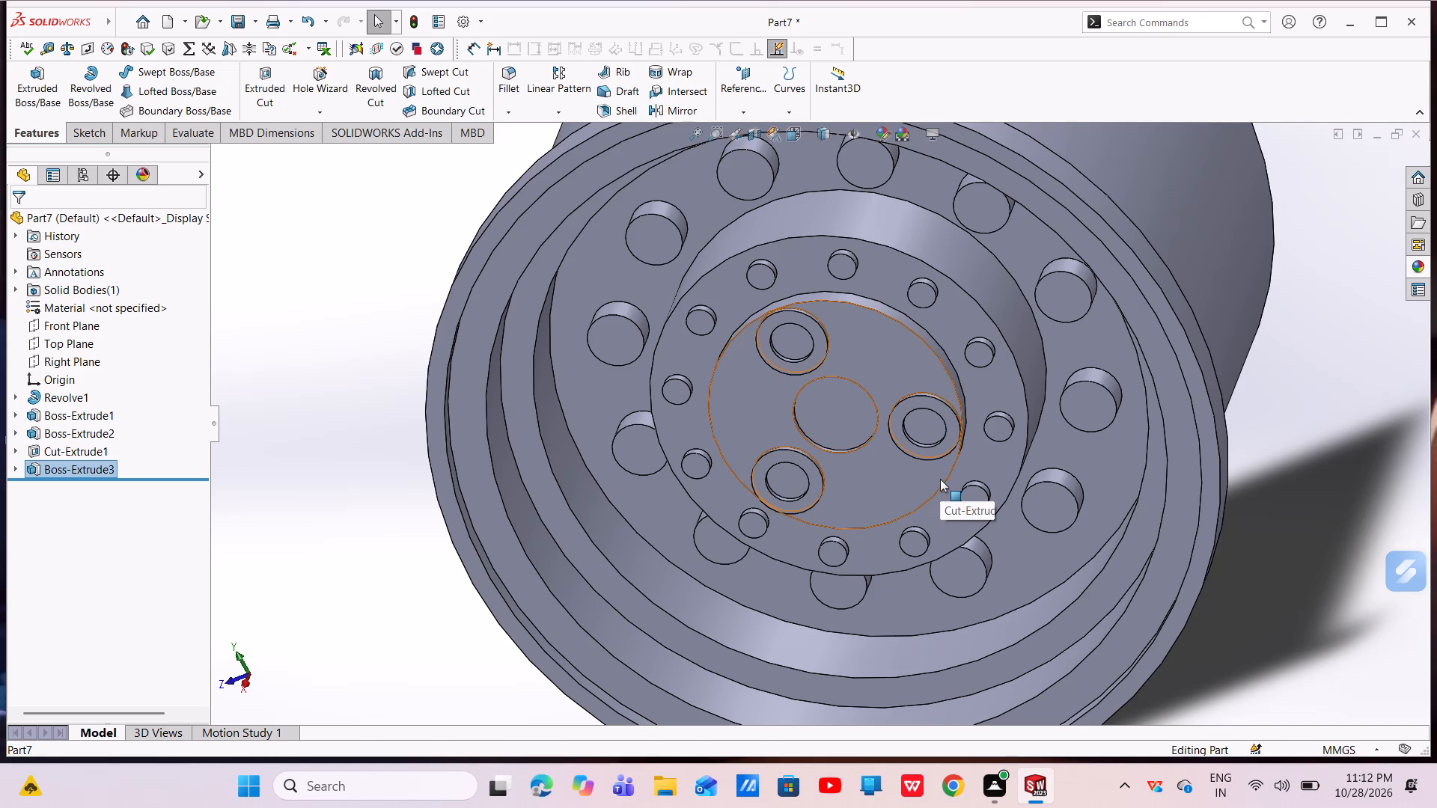
Start a sketch on the flat ring face around the central recess at the back of the wheel.
scroll(924, 495, up, 5)
middle_drag(895, 485, 1222, 373)
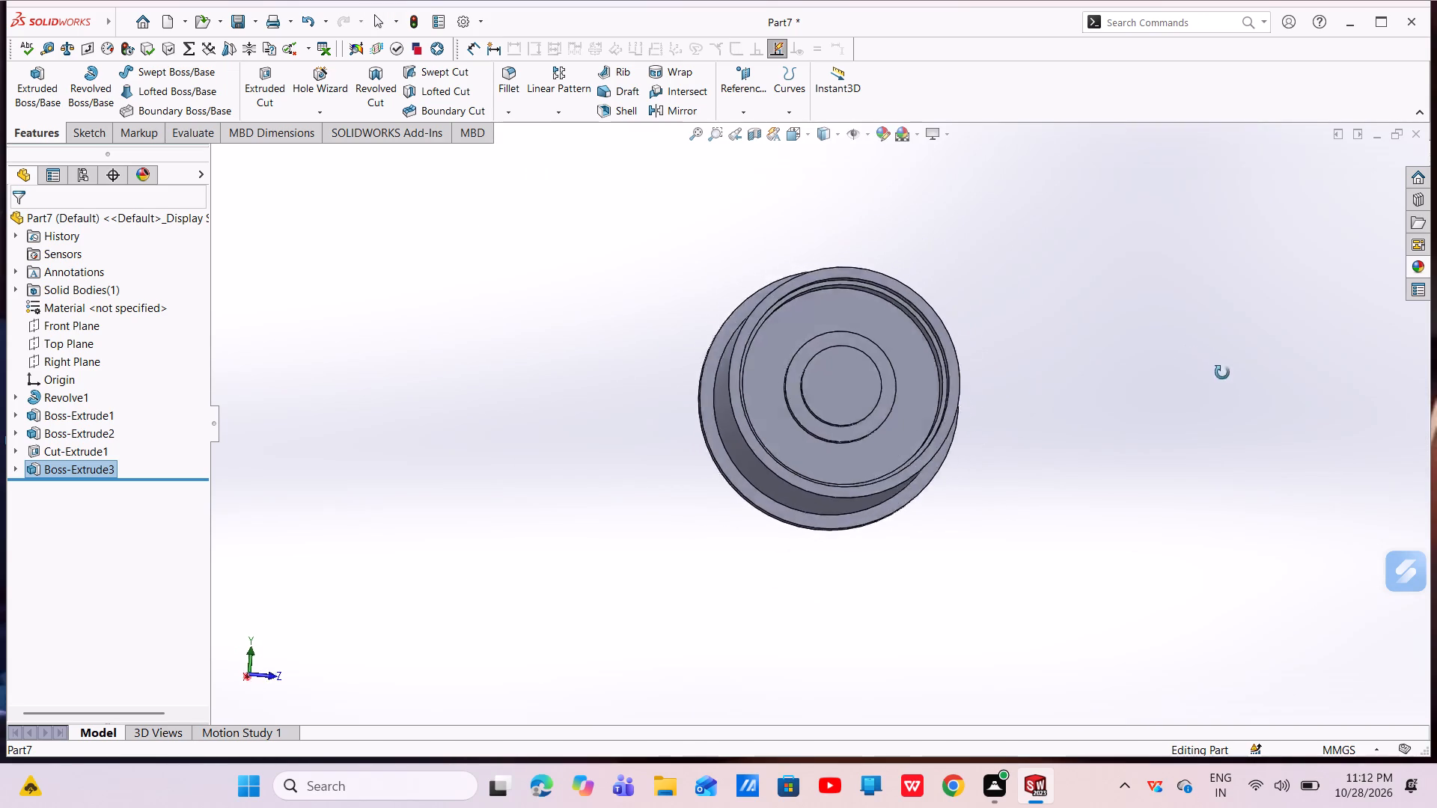
middle_drag(1222, 373, 1235, 392)
scroll(918, 373, down, 5)
click(743, 327)
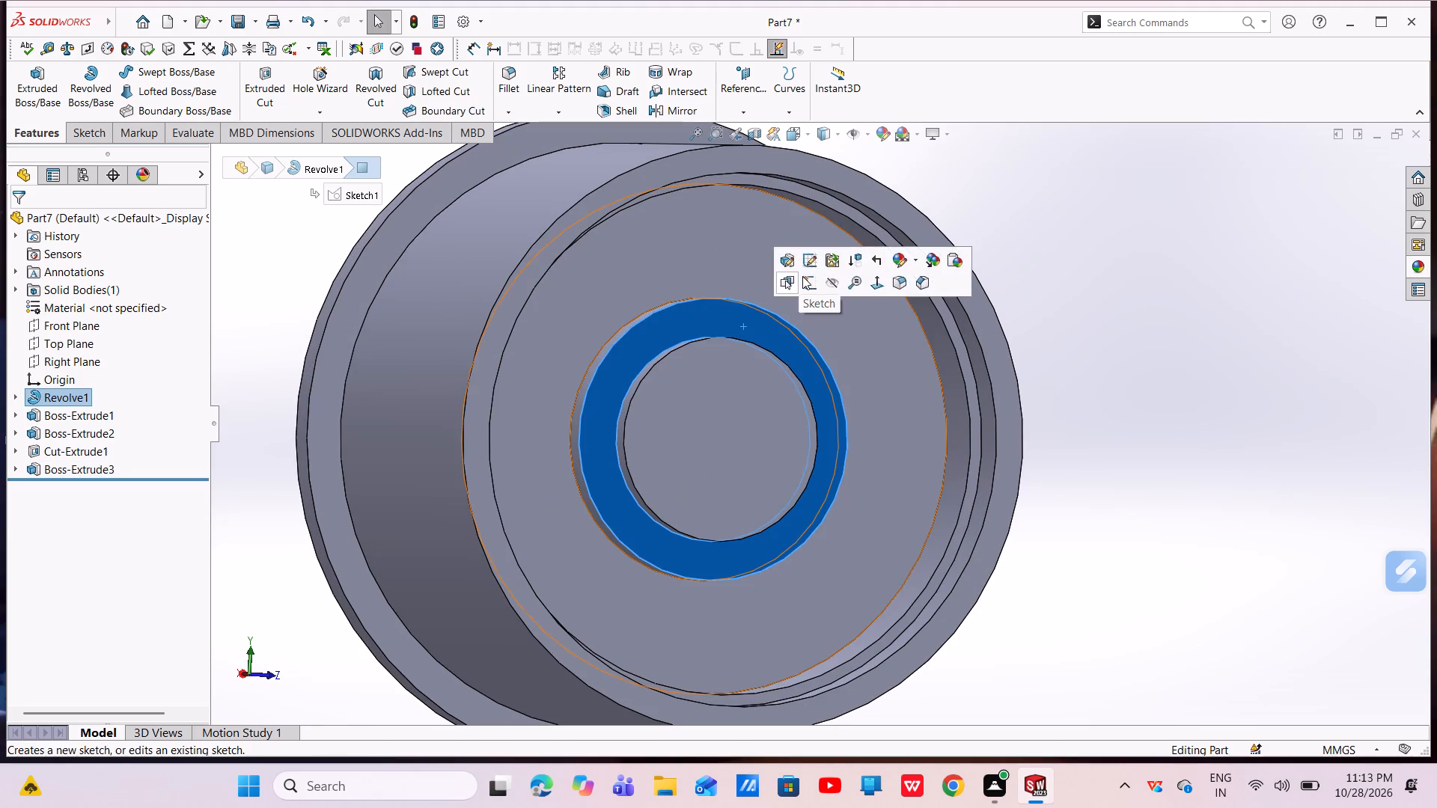
click(804, 276)
Draw a construction circle about 7.82 mm in diameter centred on the origin, within the ring face.
scroll(858, 340, down, 2)
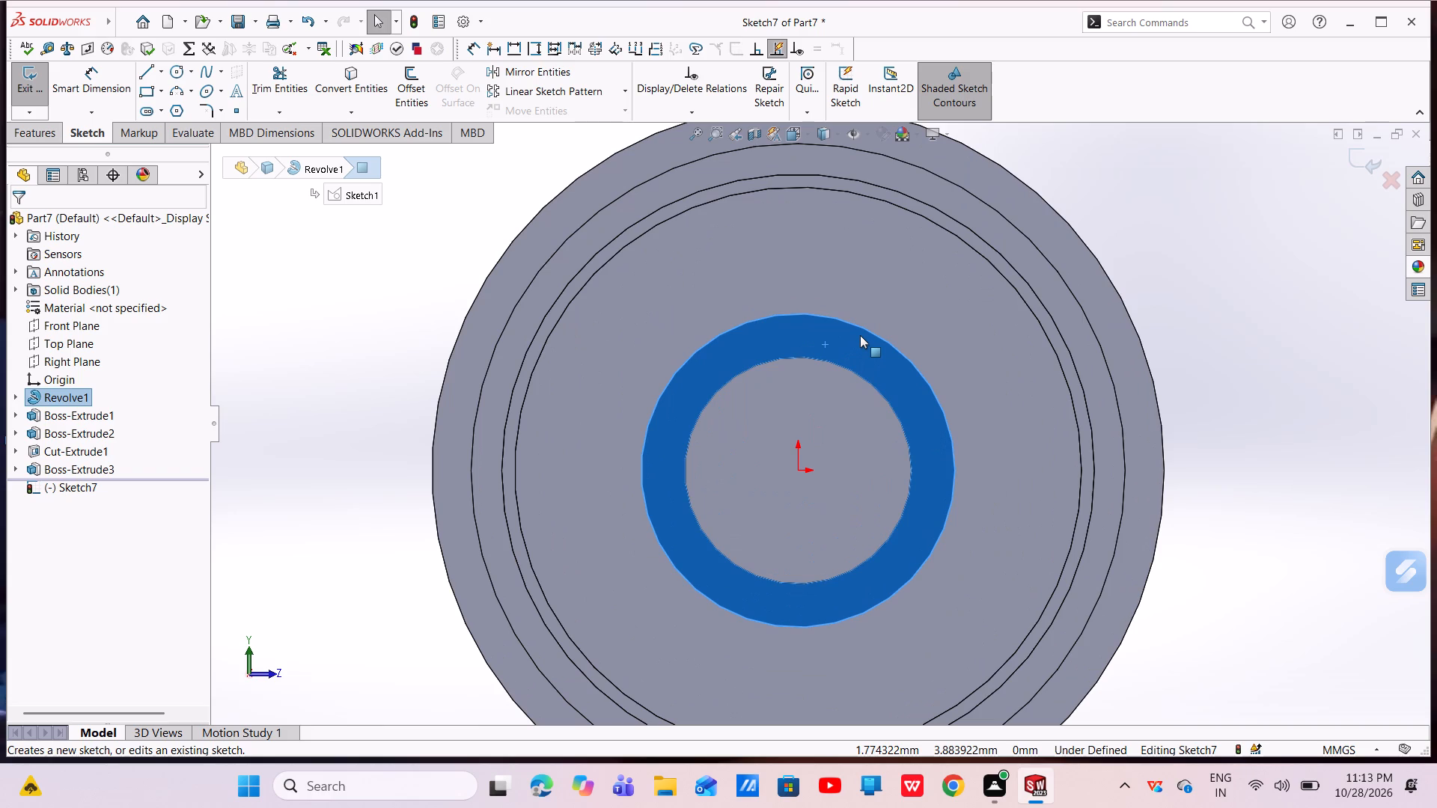
click(175, 73)
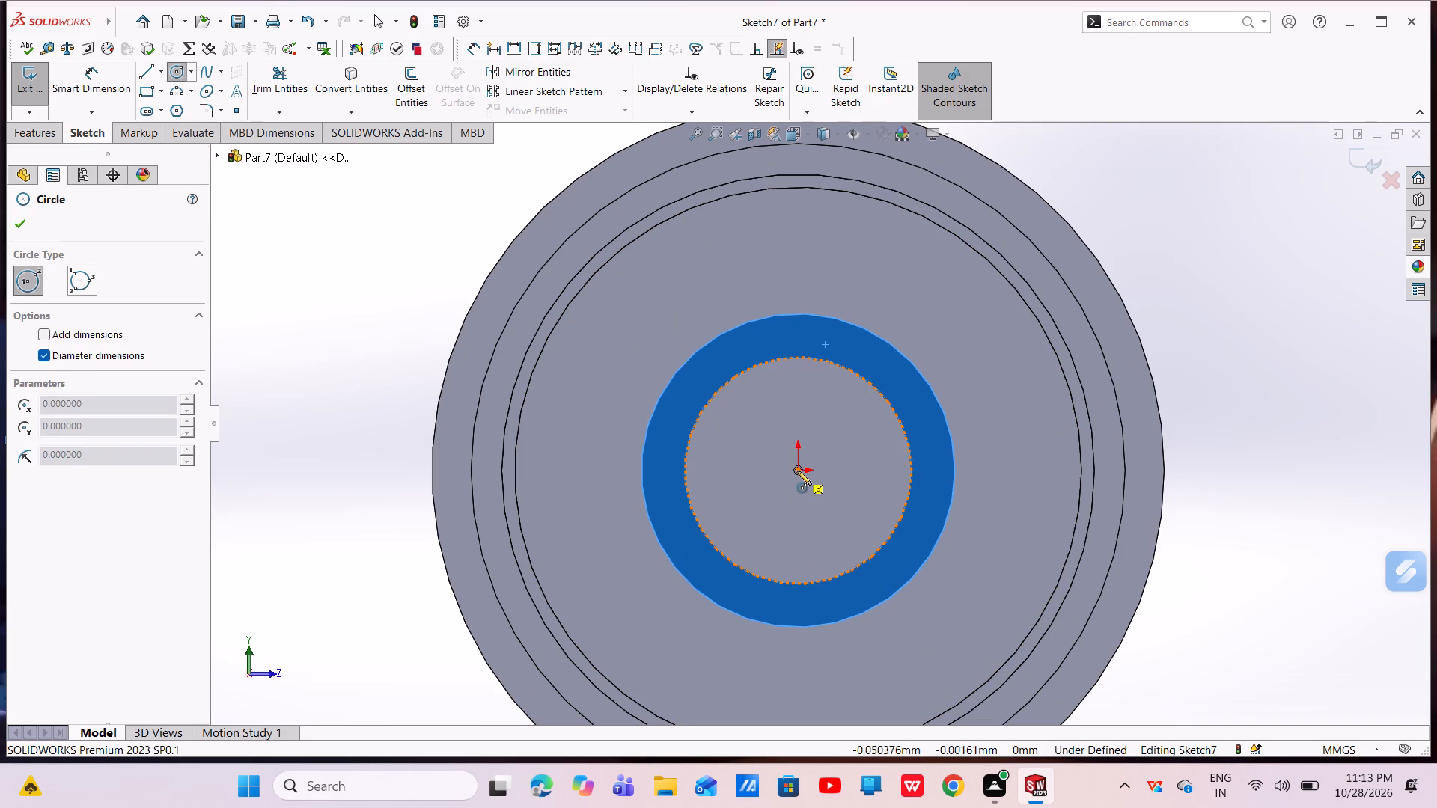
drag(797, 471, 927, 514)
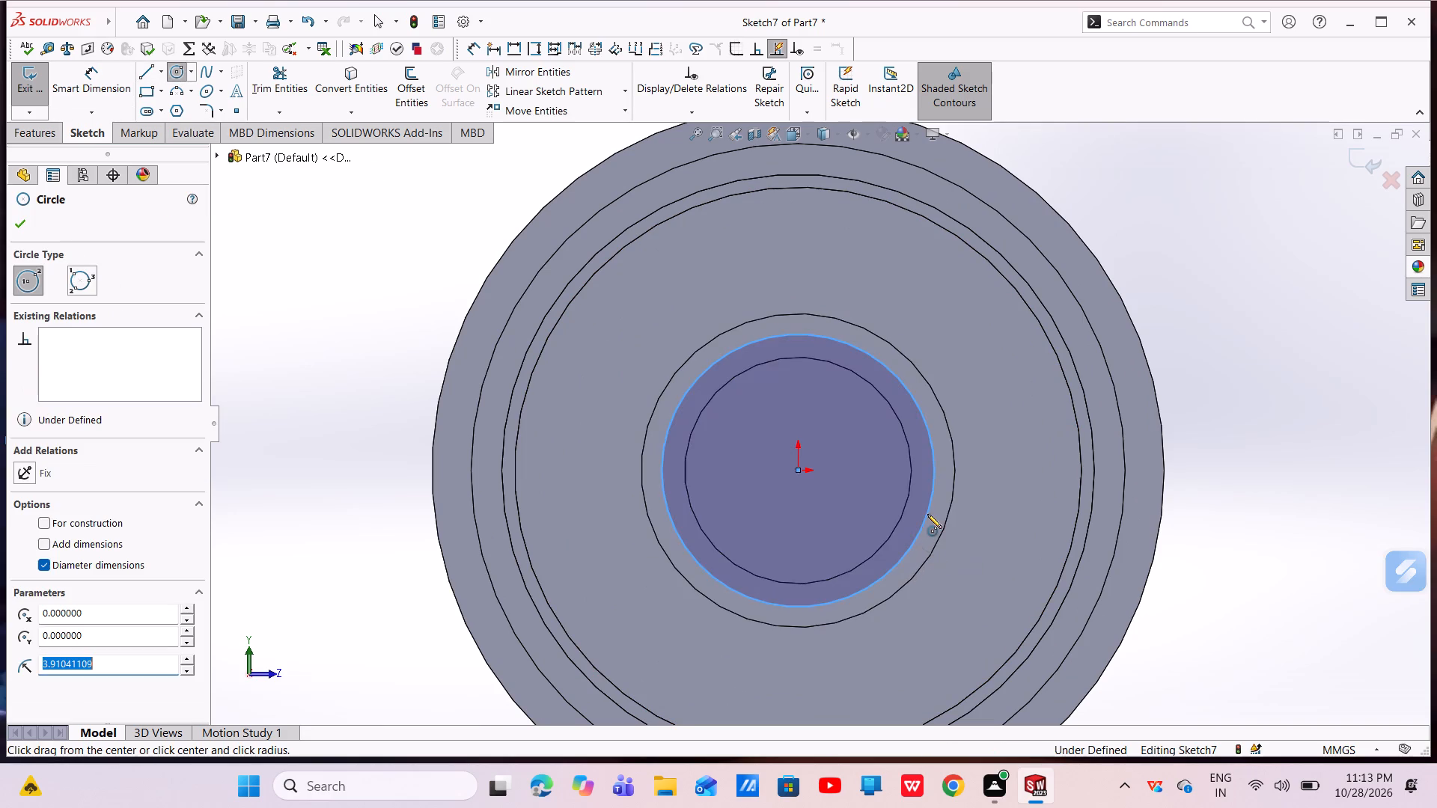
click(49, 519)
click(24, 215)
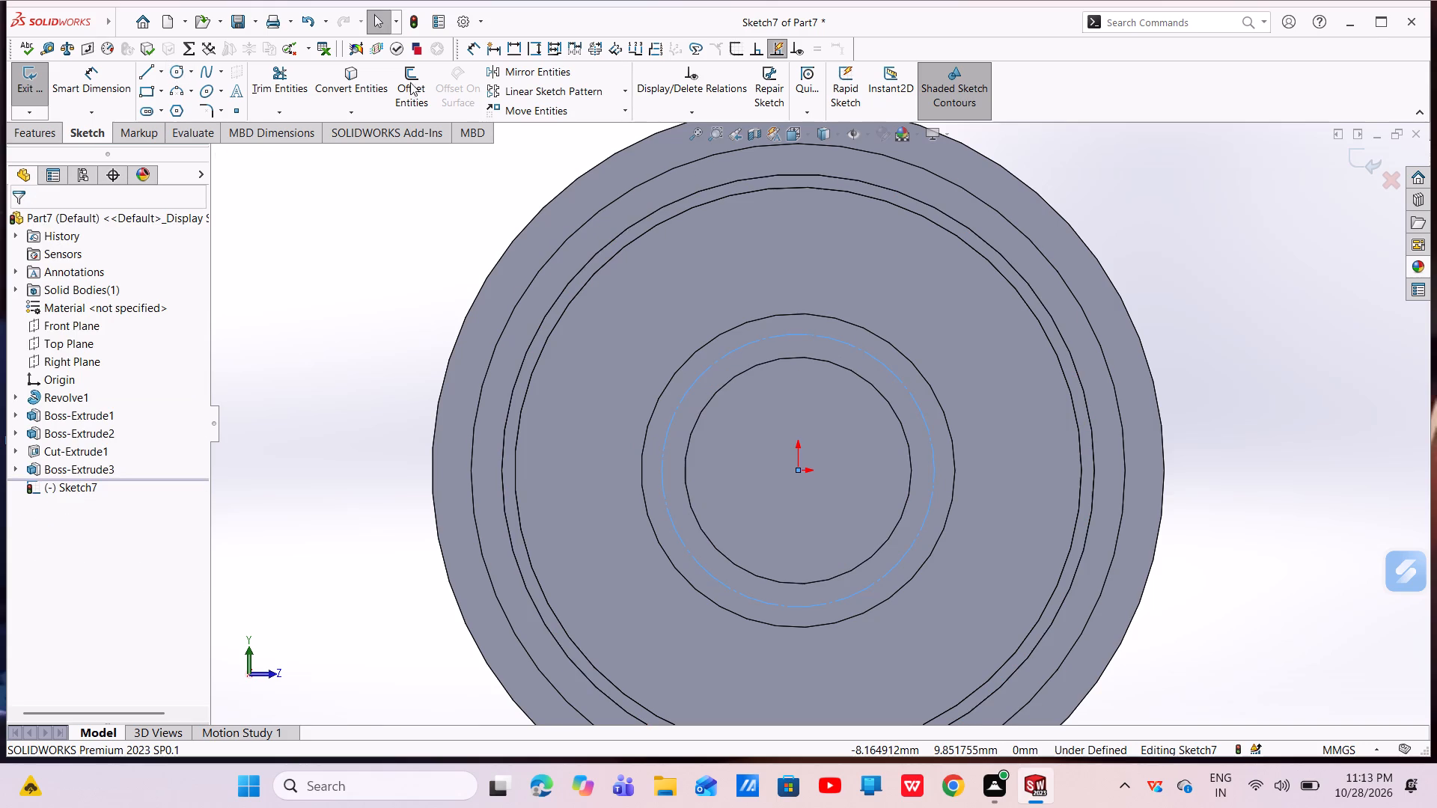
Draw a small circle about 0.85 mm in diameter centred on the construction circle's top point.
click(179, 67)
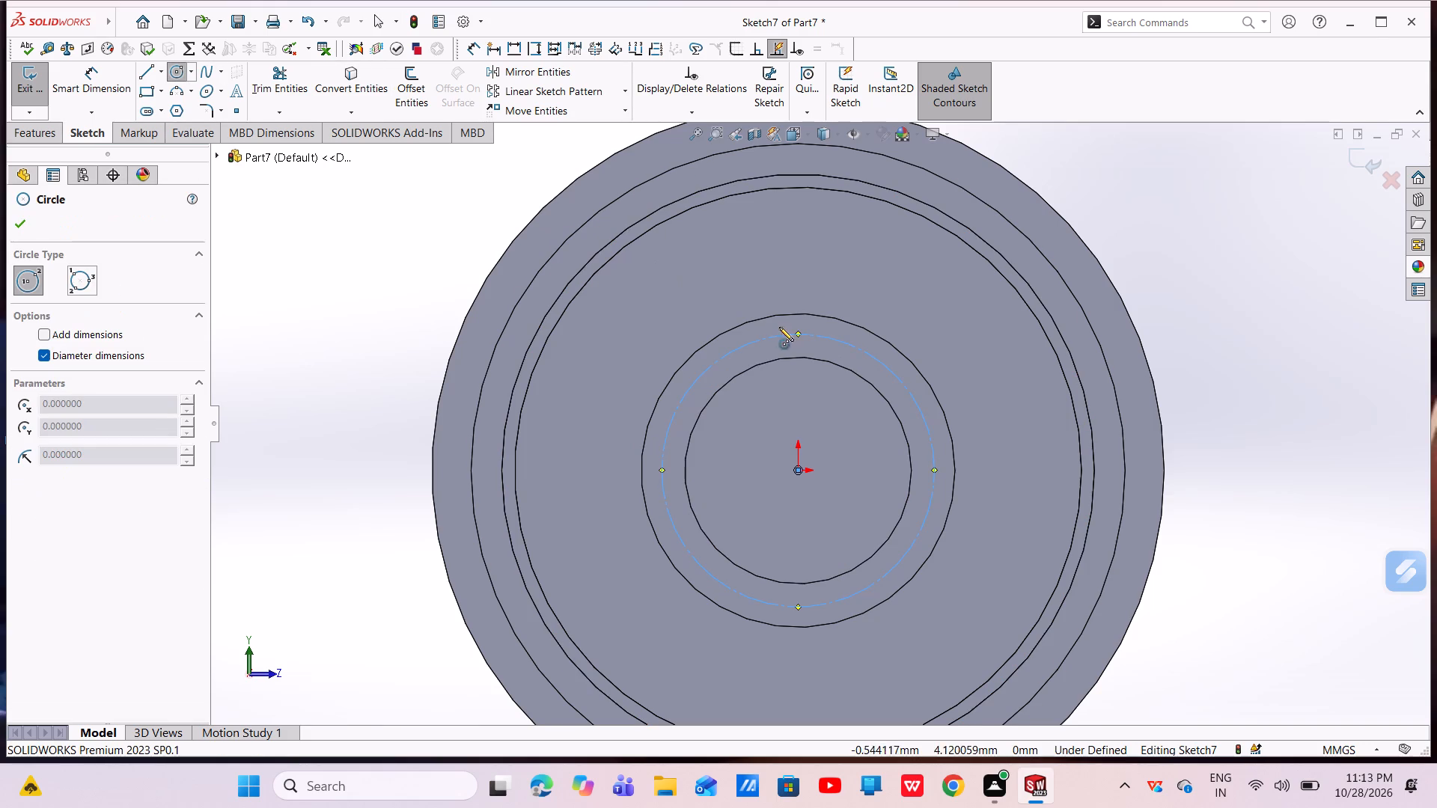
click(802, 337)
click(808, 345)
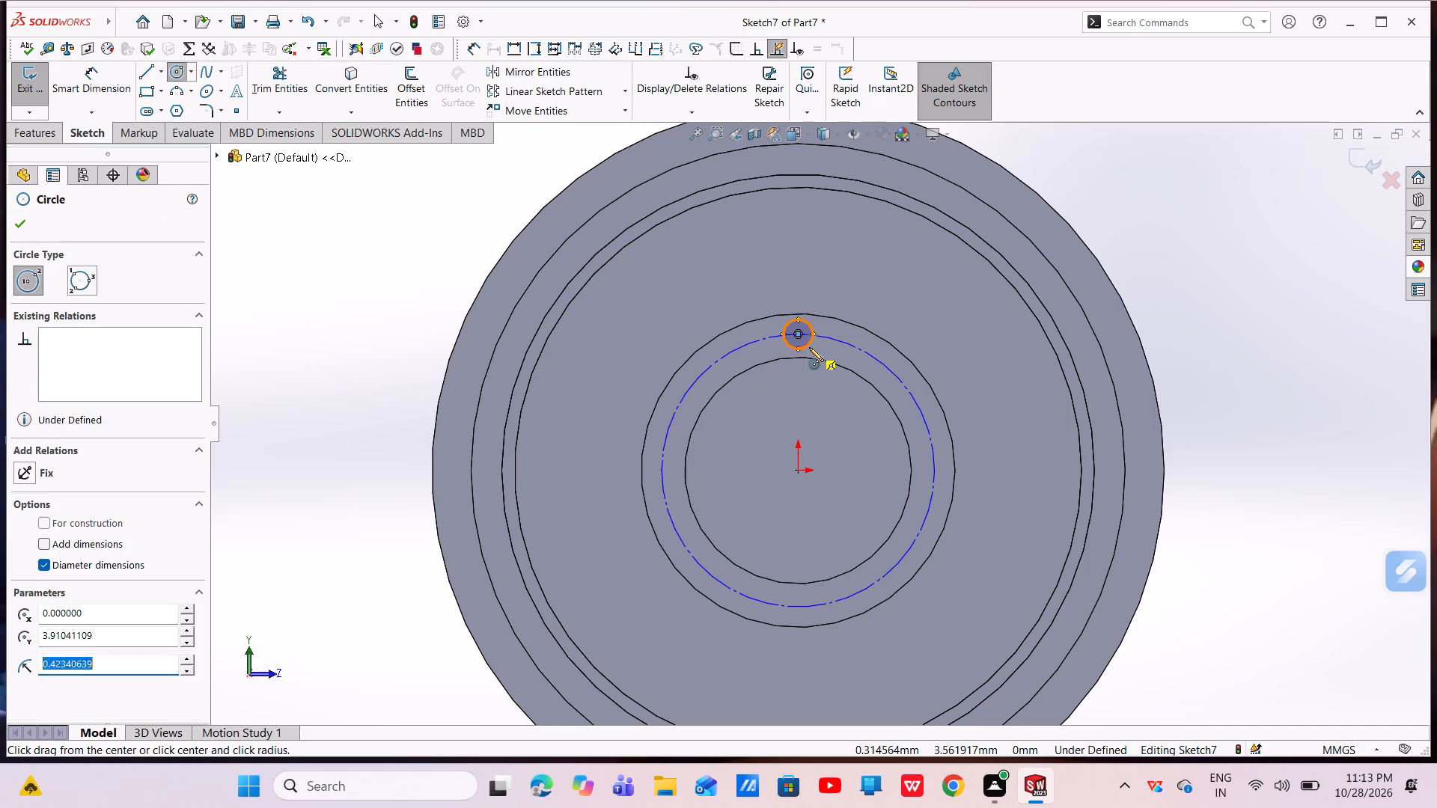
right_click(809, 347)
click(840, 358)
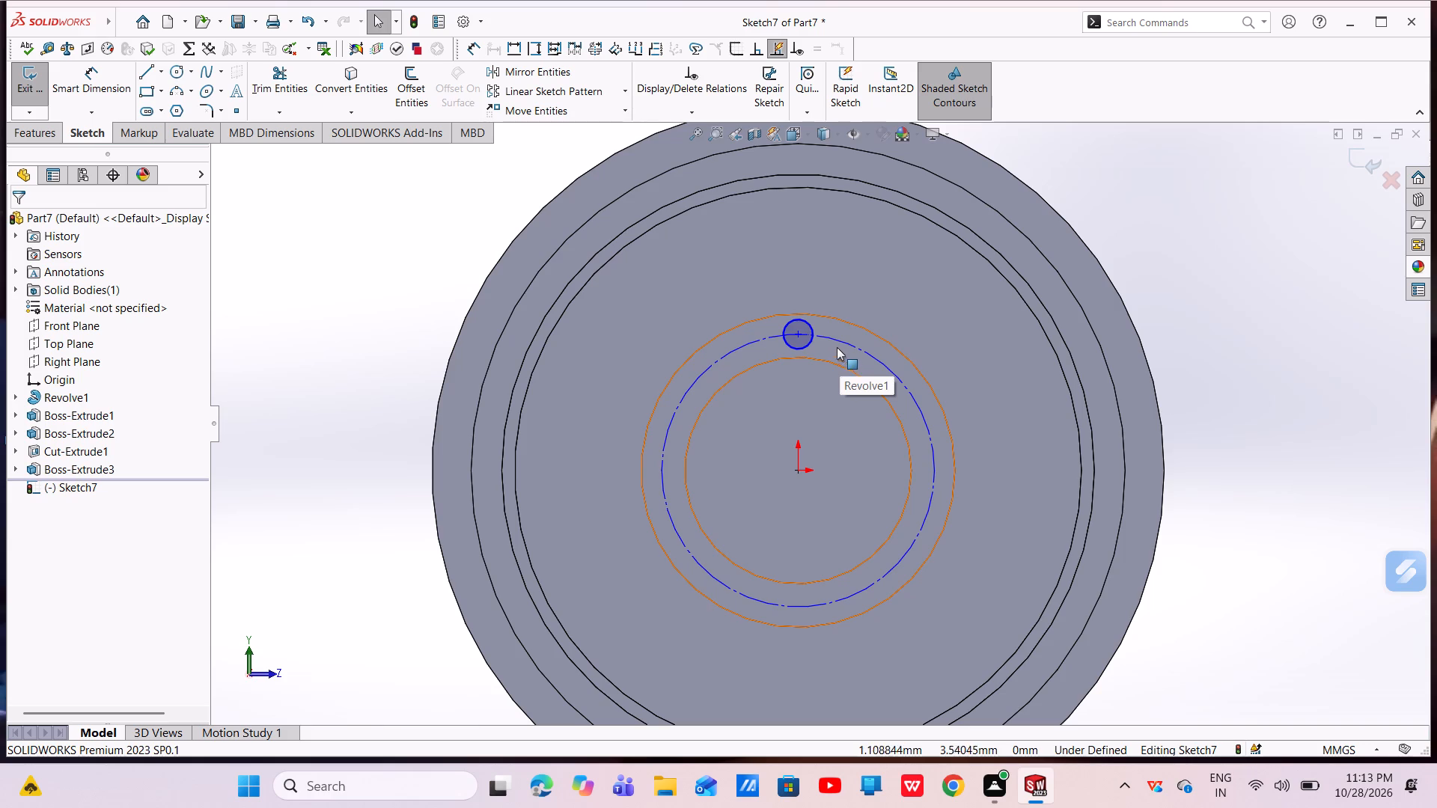
Dimension the construction circle to a diameter of 7.62 mm.
click(122, 58)
click(99, 81)
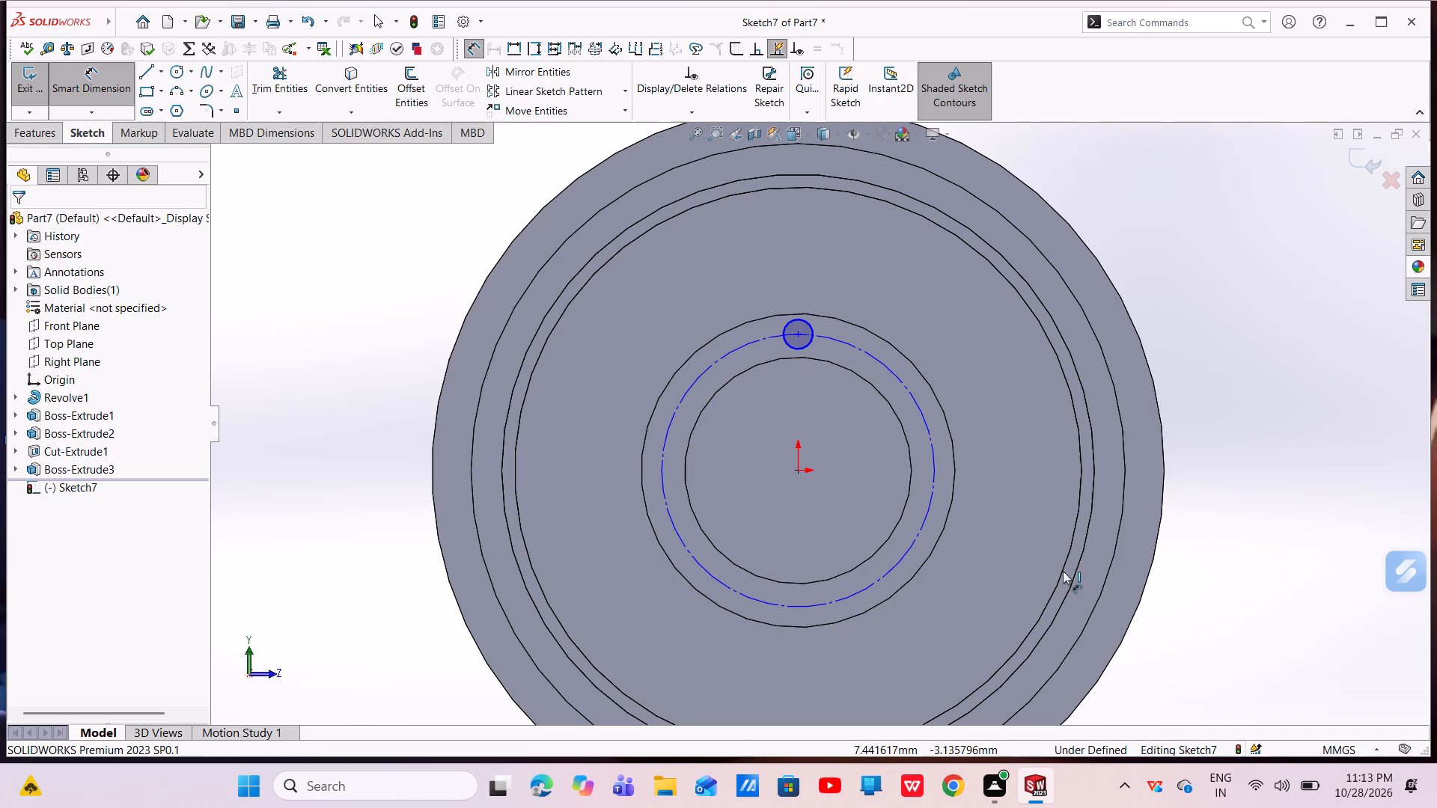
click(933, 485)
click(1007, 461)
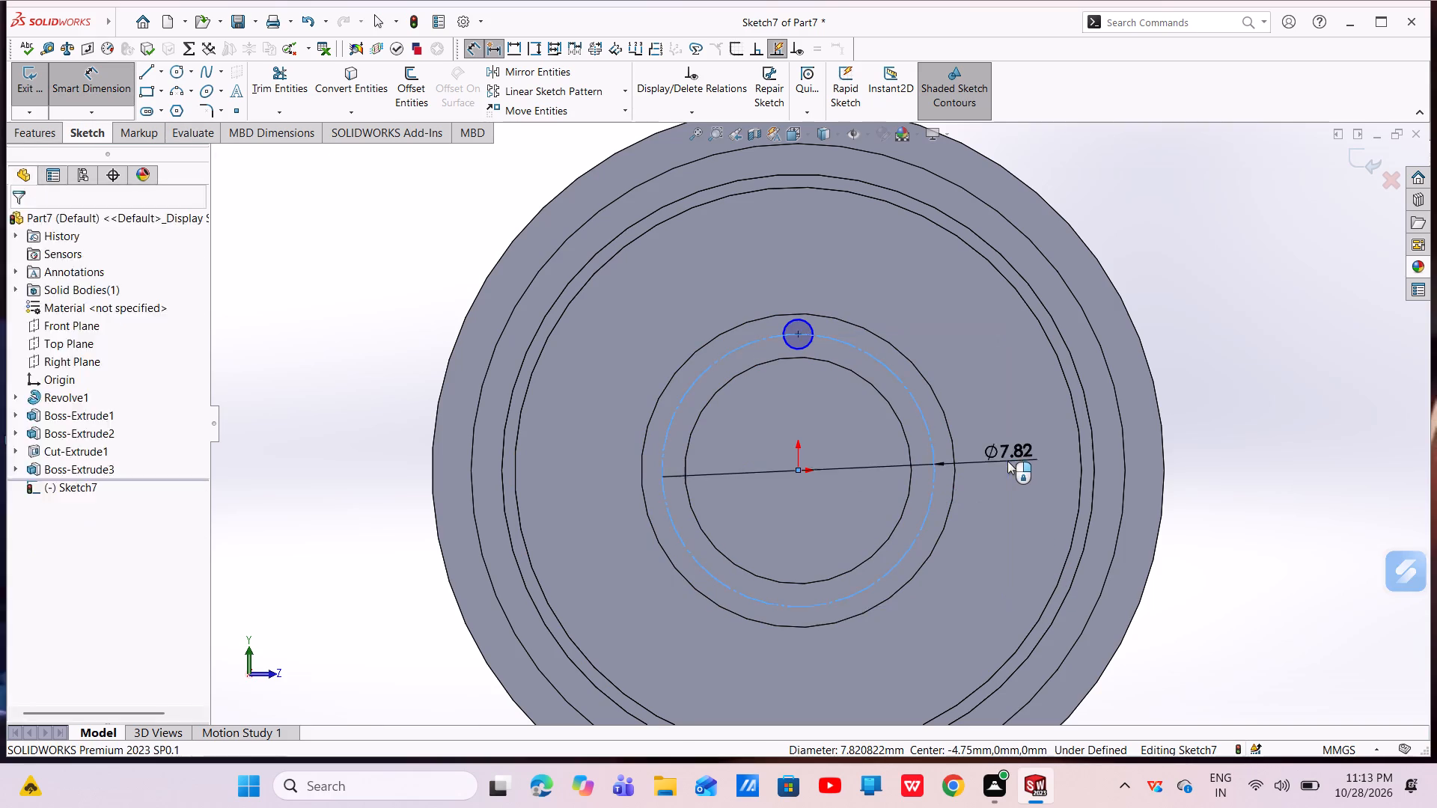
key(BackSpace)
text(7.62)
key(Return)
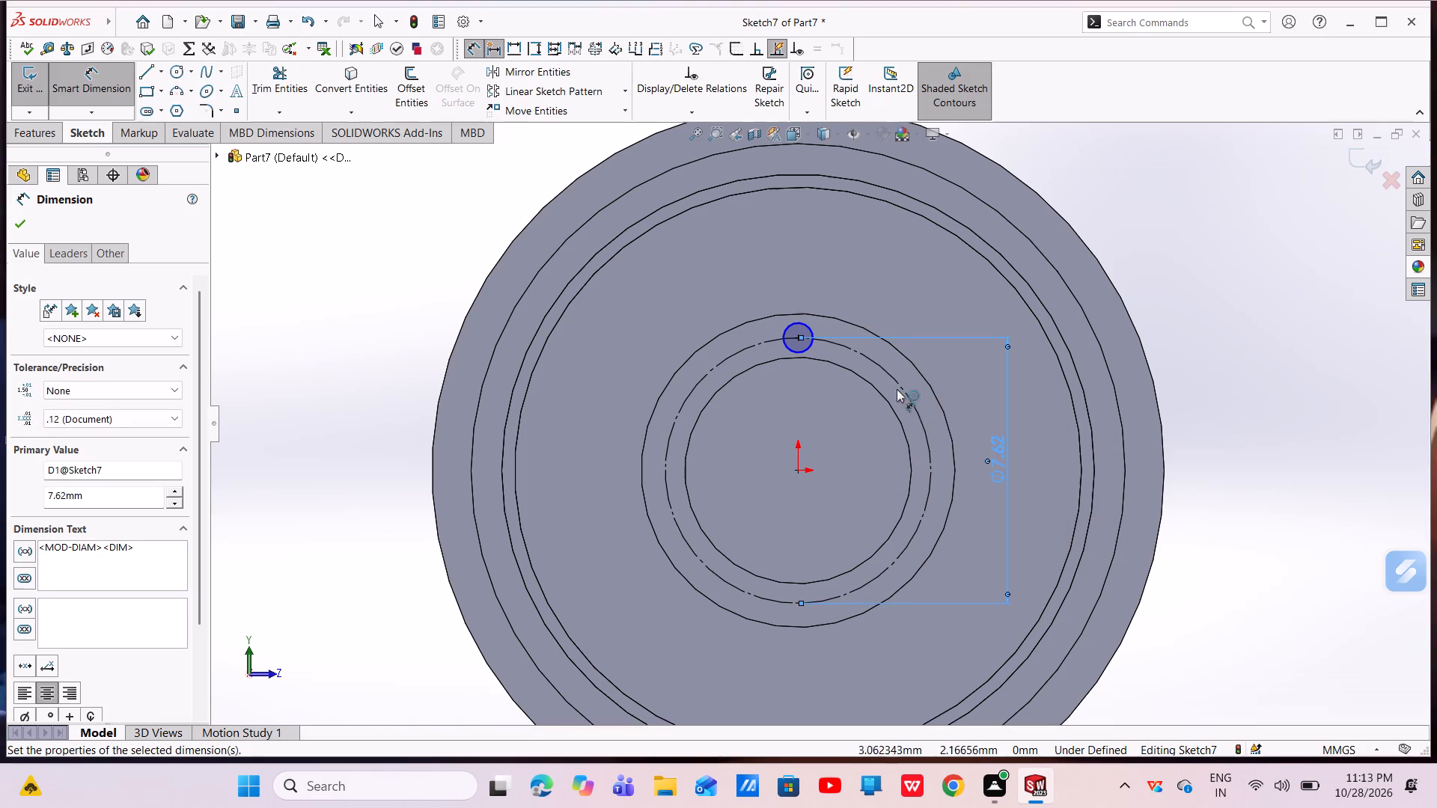
Dimension the small circle at the construction circle's top to a diameter of 0.75 mm.
scroll(874, 371, down, 3)
click(748, 337)
click(846, 233)
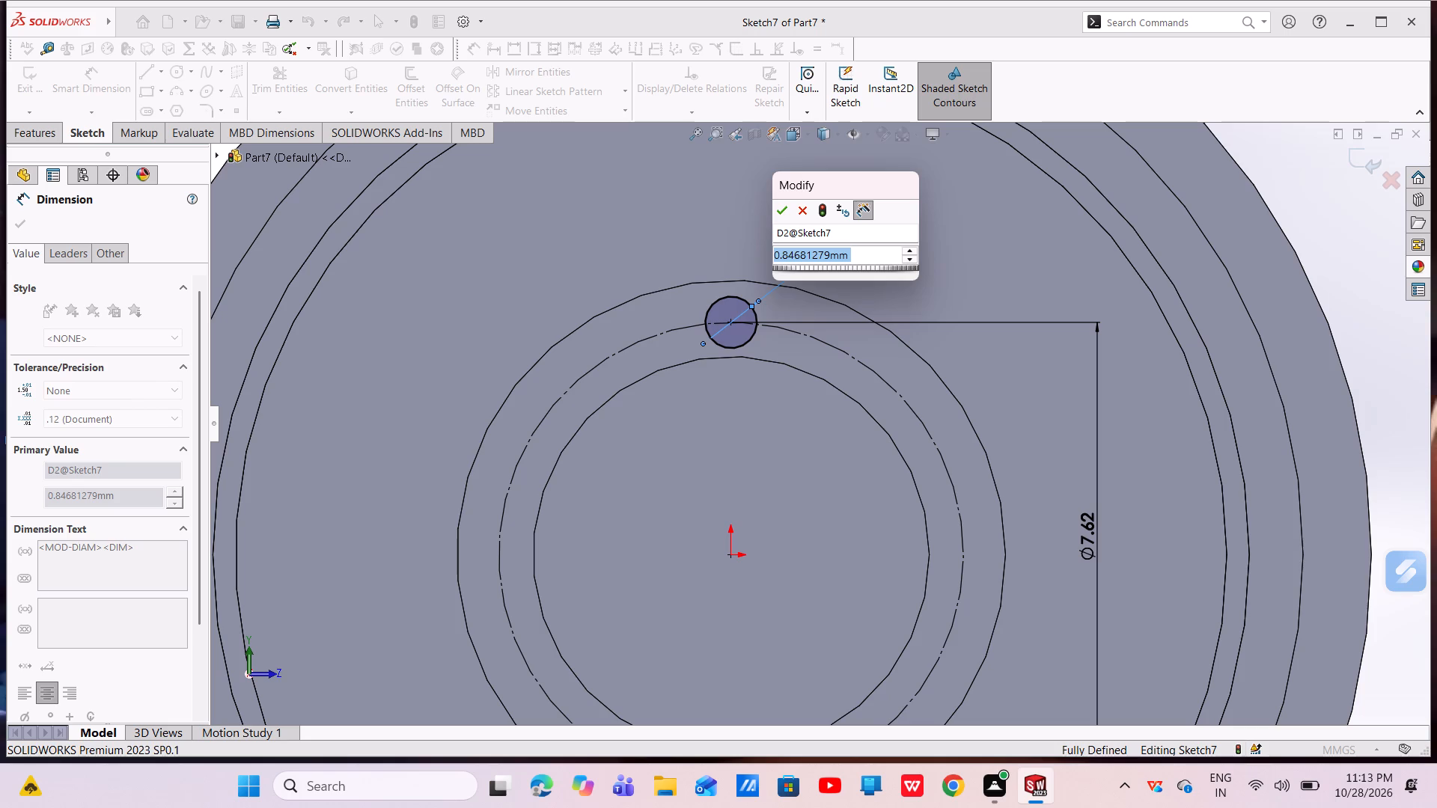
key(BackSpace)
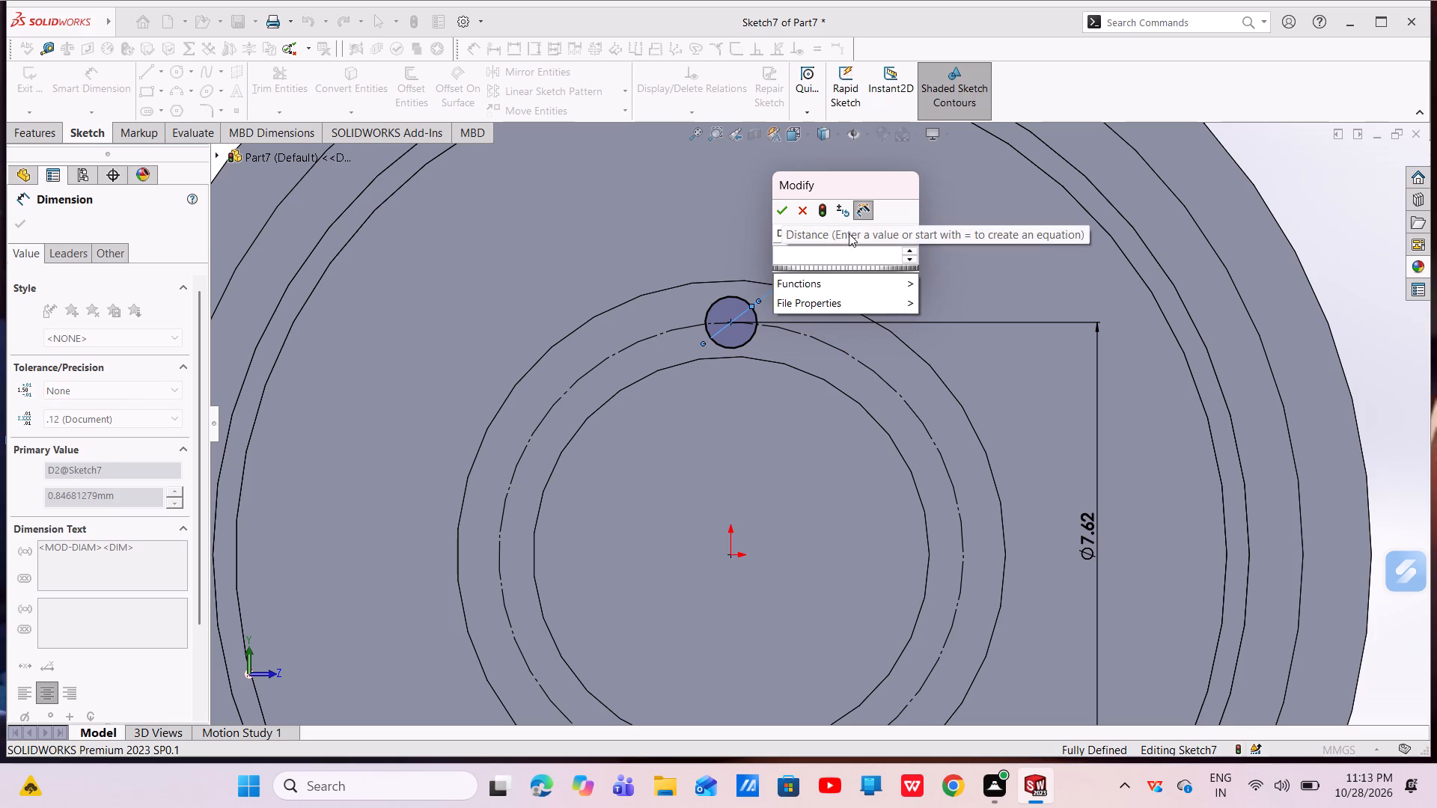
text(0.75)
key(Return)
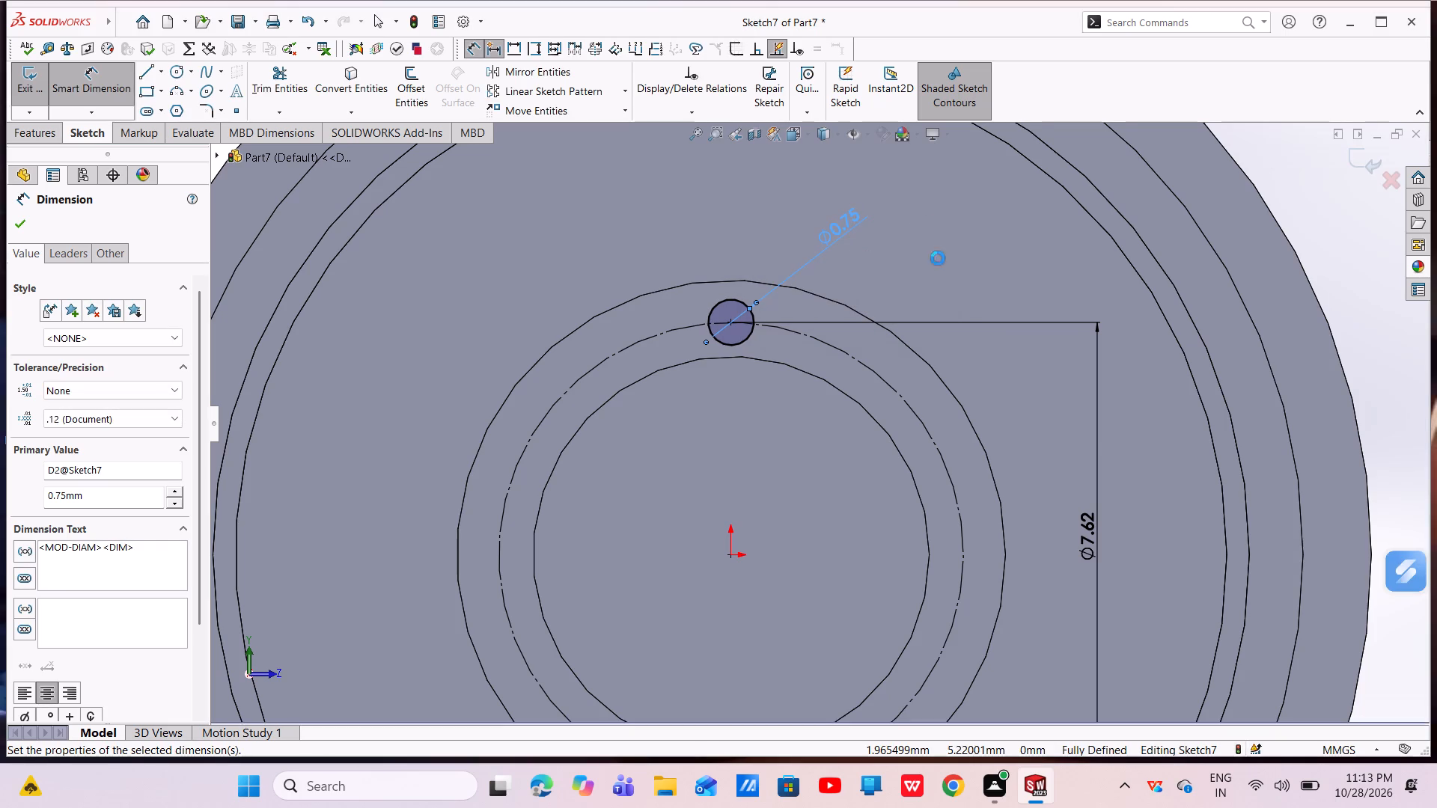
scroll(947, 279, up, 3)
click(1366, 370)
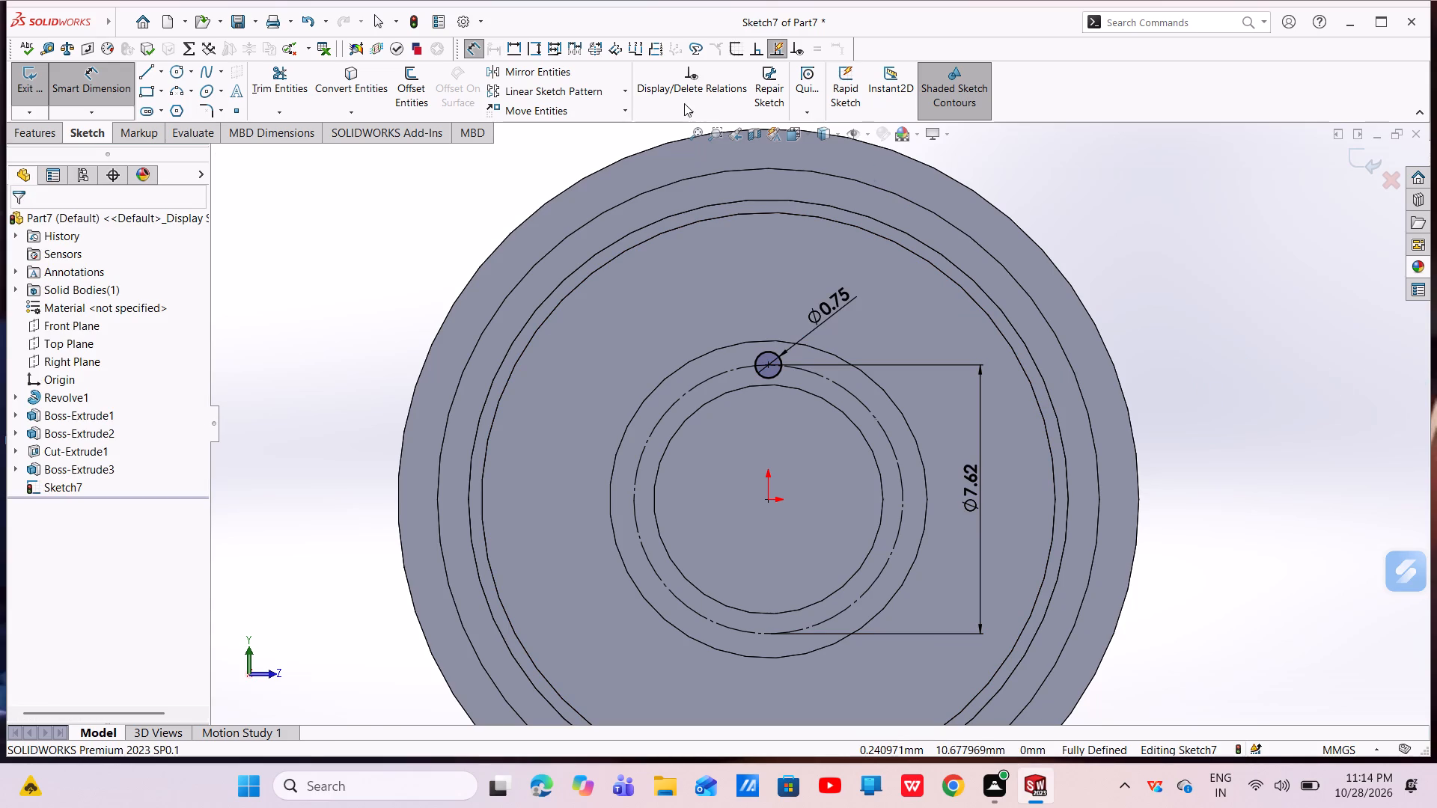
Circular-pattern the small 0.75 mm circle around the origin with 12 equally spaced instances over 360 degrees.
click(624, 91)
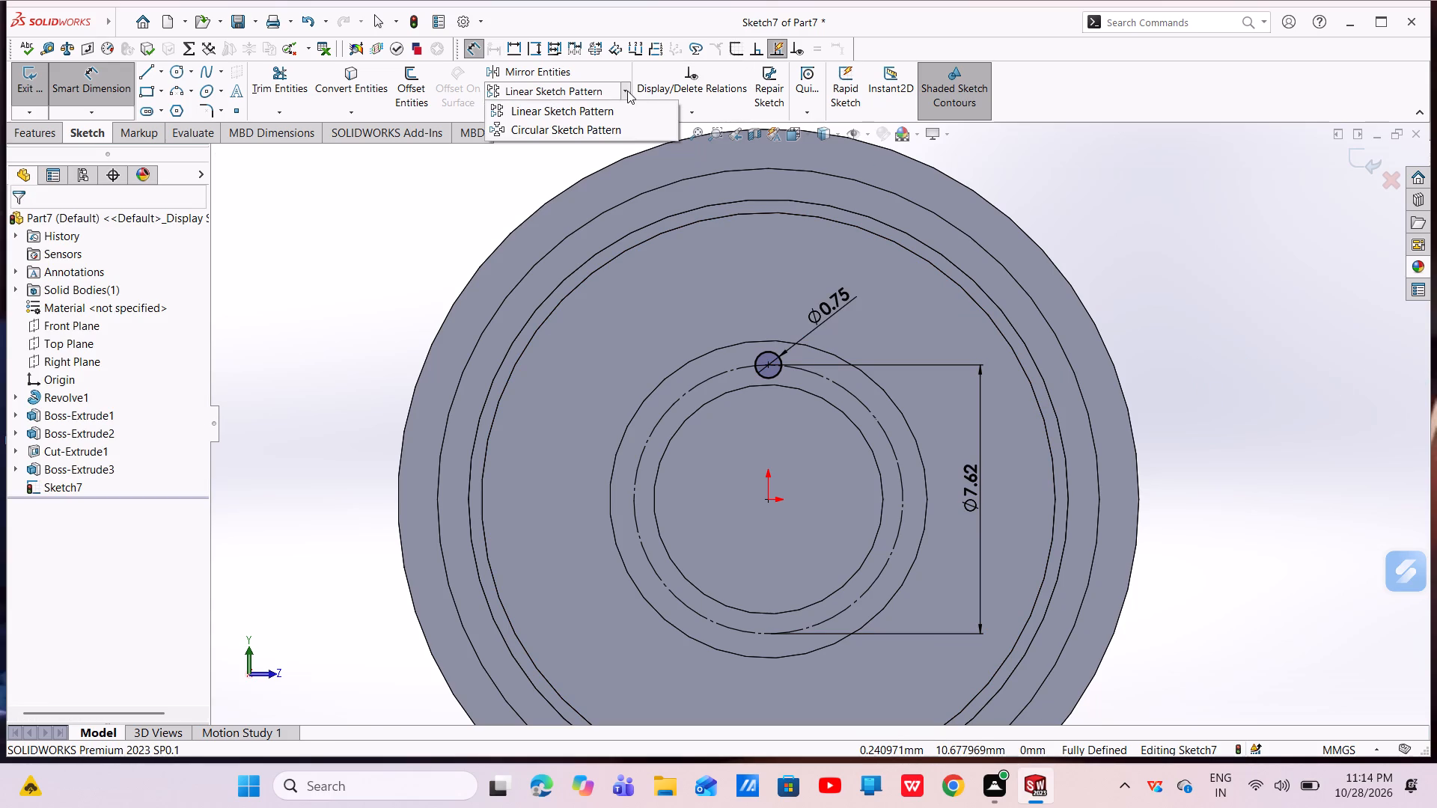
click(583, 130)
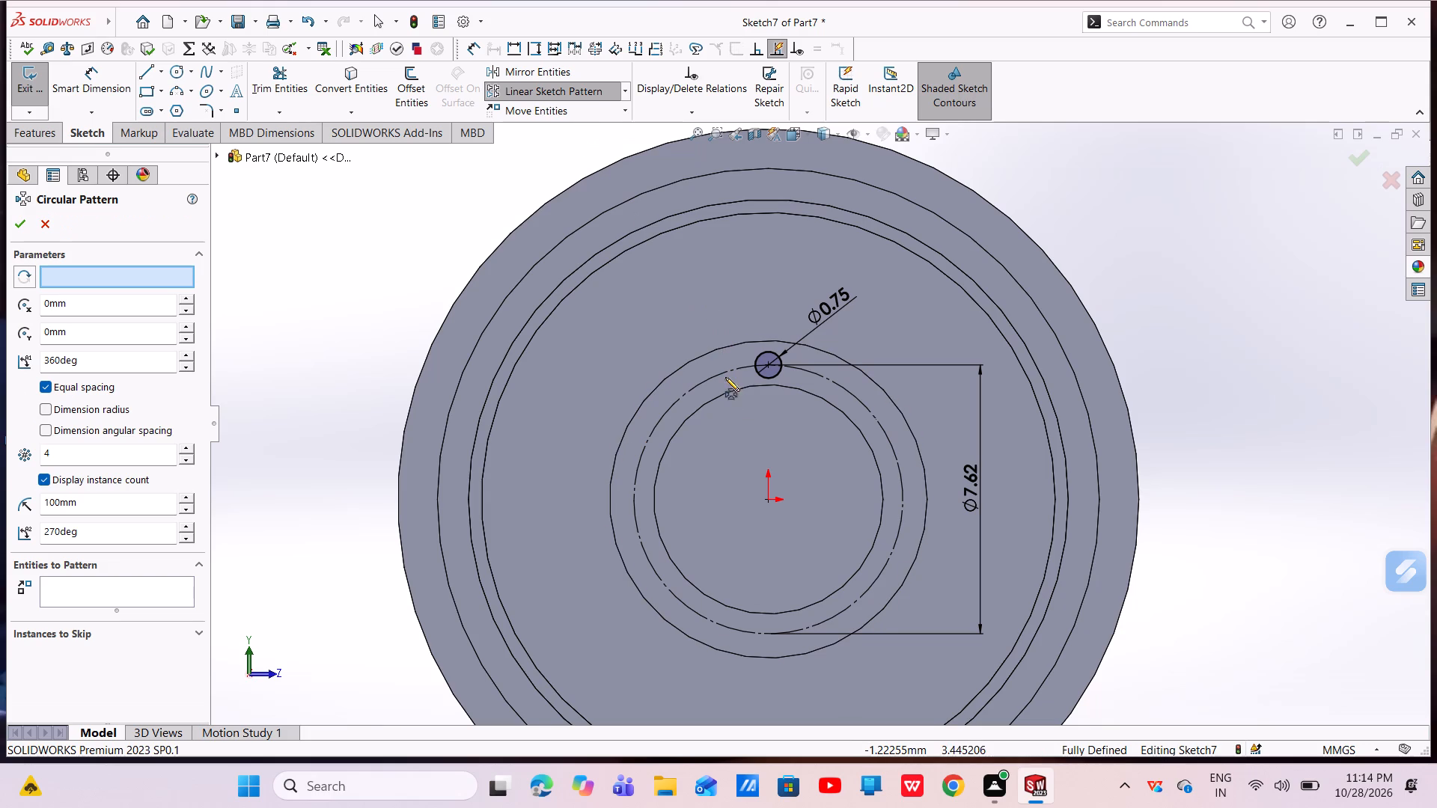
click(725, 376)
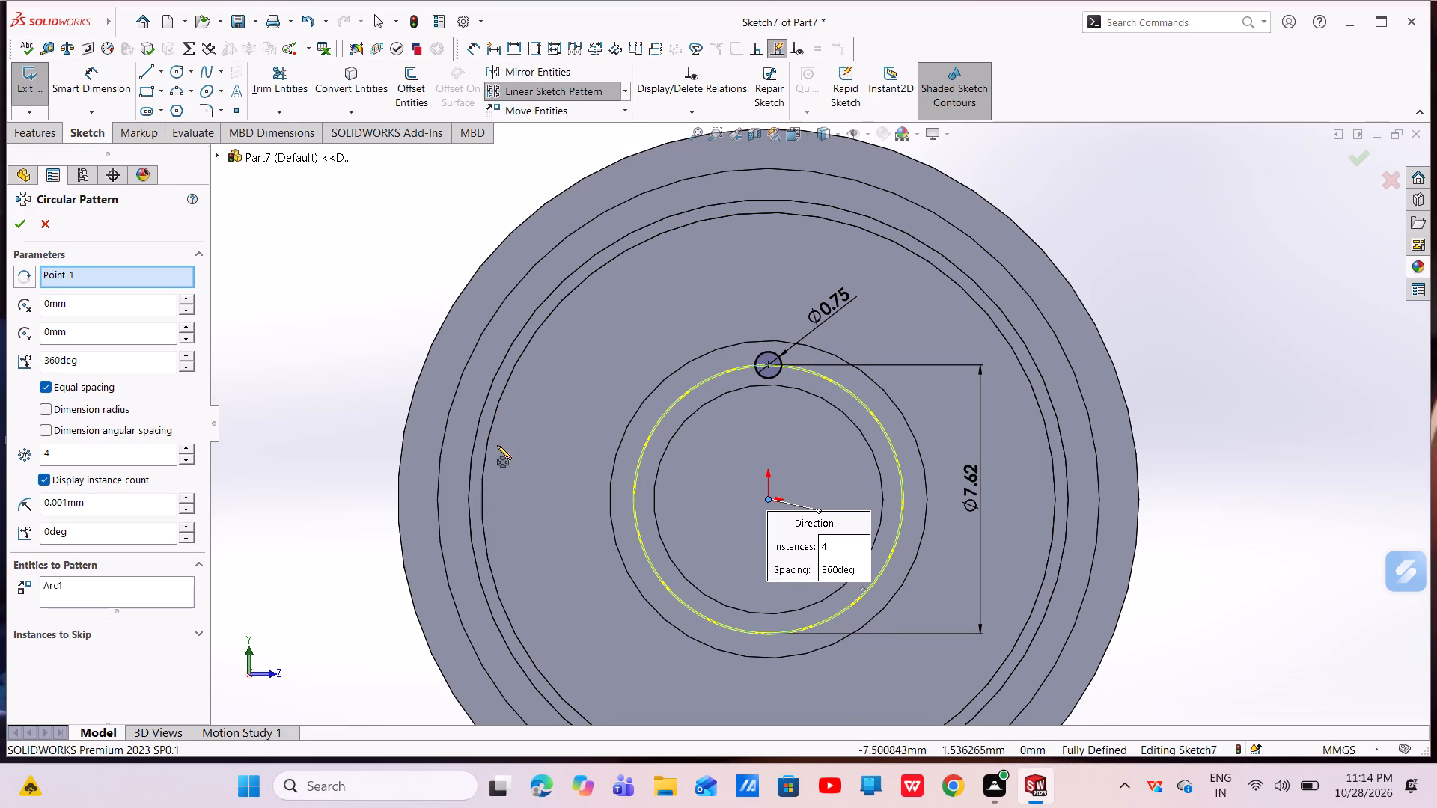
click(52, 585)
right_click(52, 585)
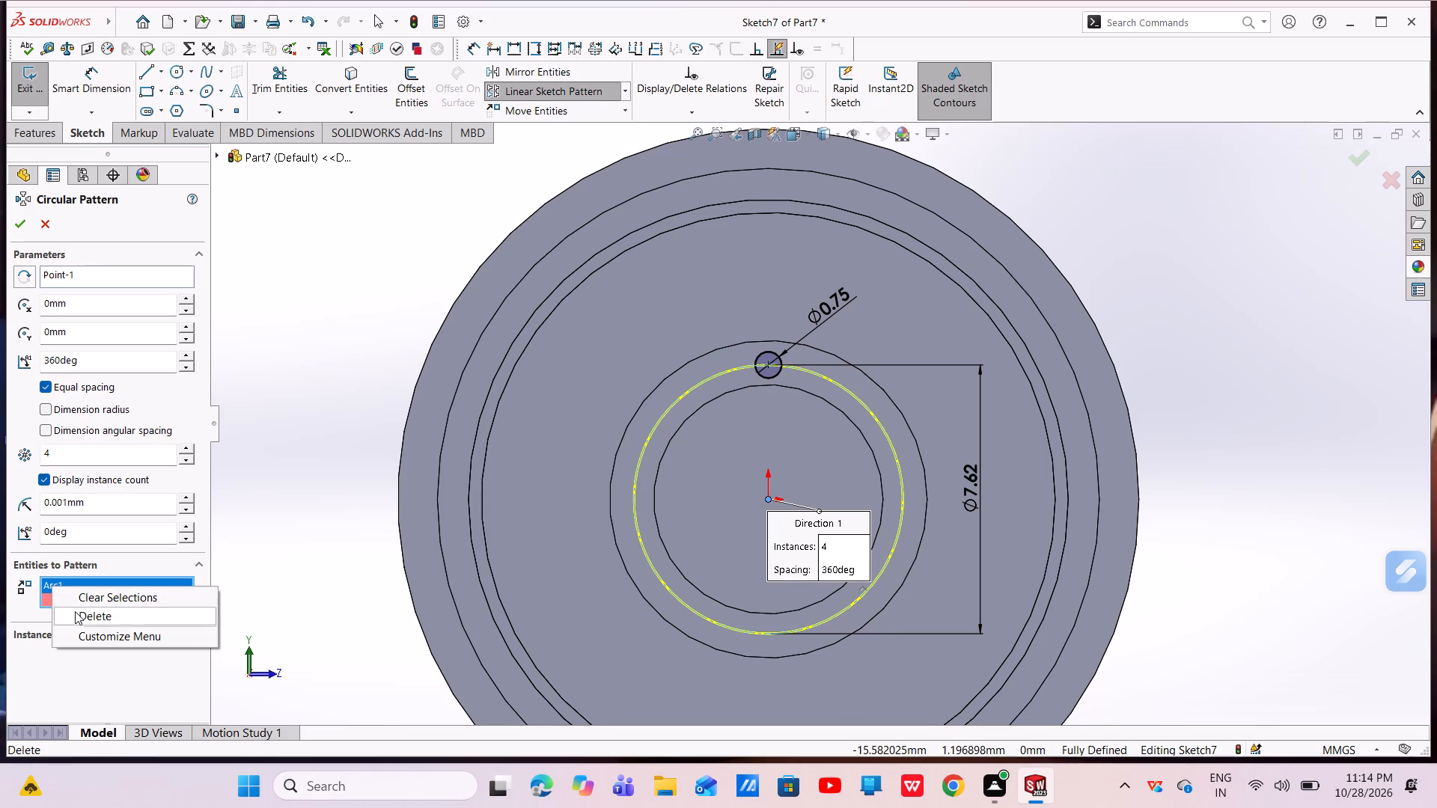
click(75, 611)
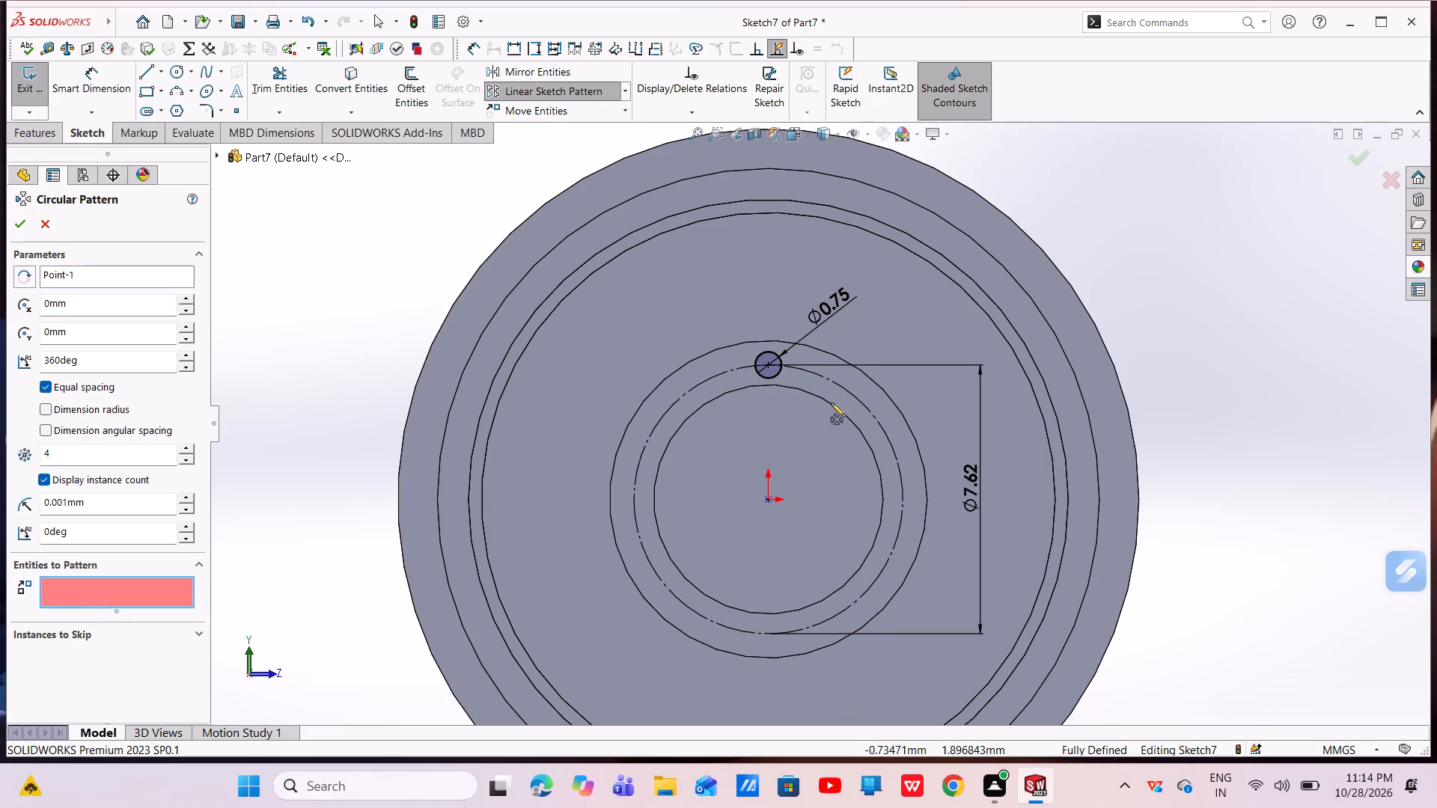
click(774, 376)
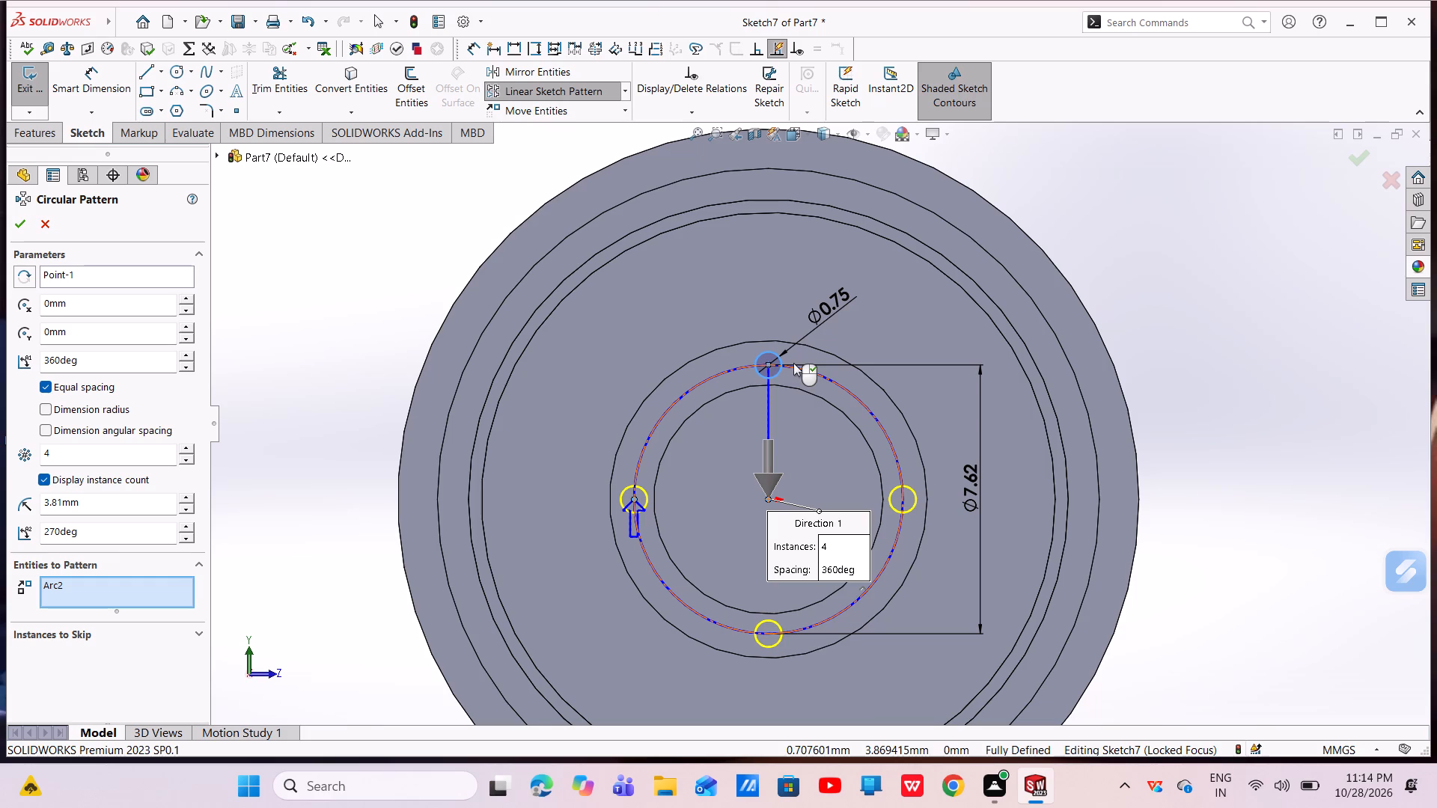
triple_click(190, 447)
double_click(190, 447)
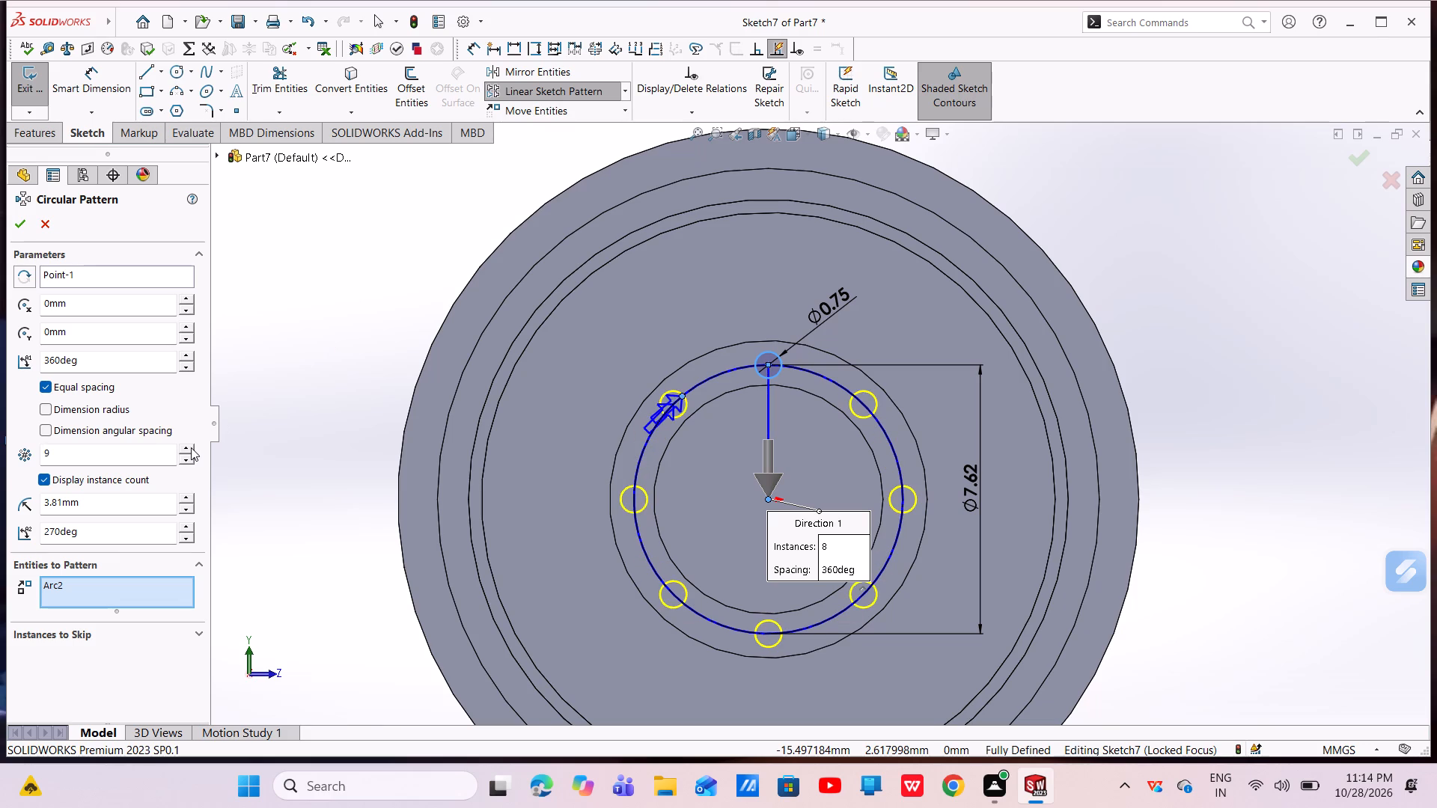
click(191, 447)
click(191, 451)
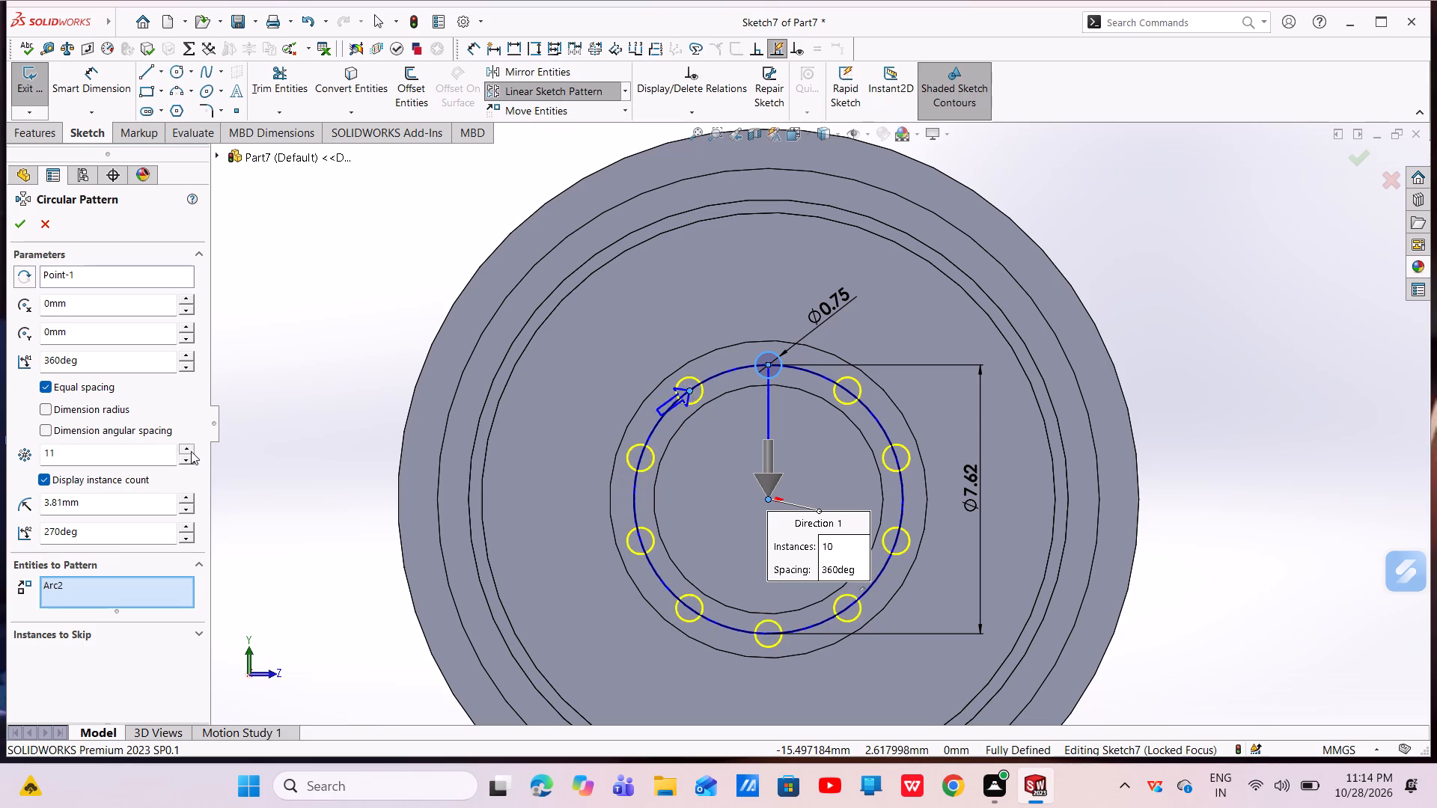
click(191, 451)
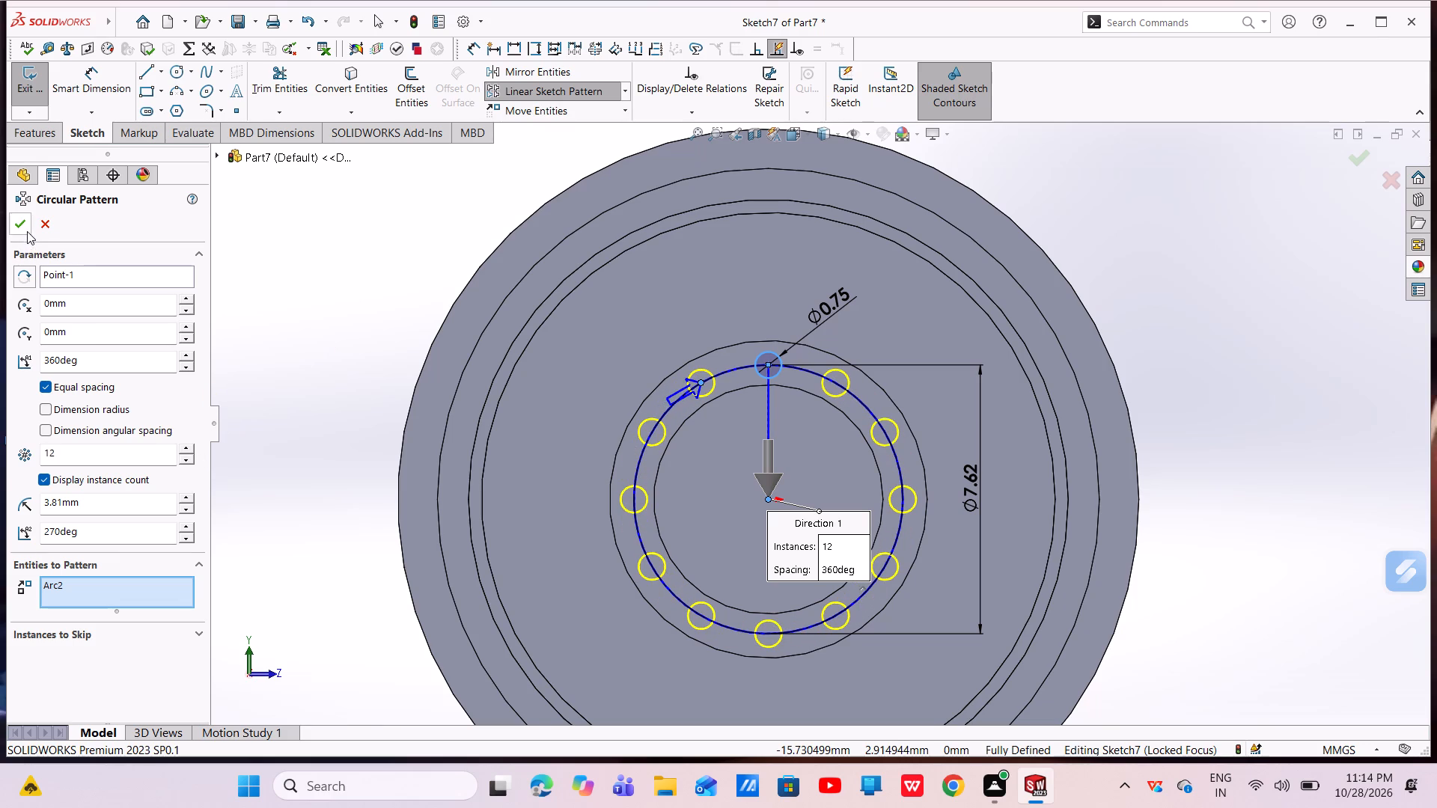
click(27, 231)
Extrude the twelve patterned circles on the ring face as blind, merged bosses 0.25 mm deep.
click(41, 134)
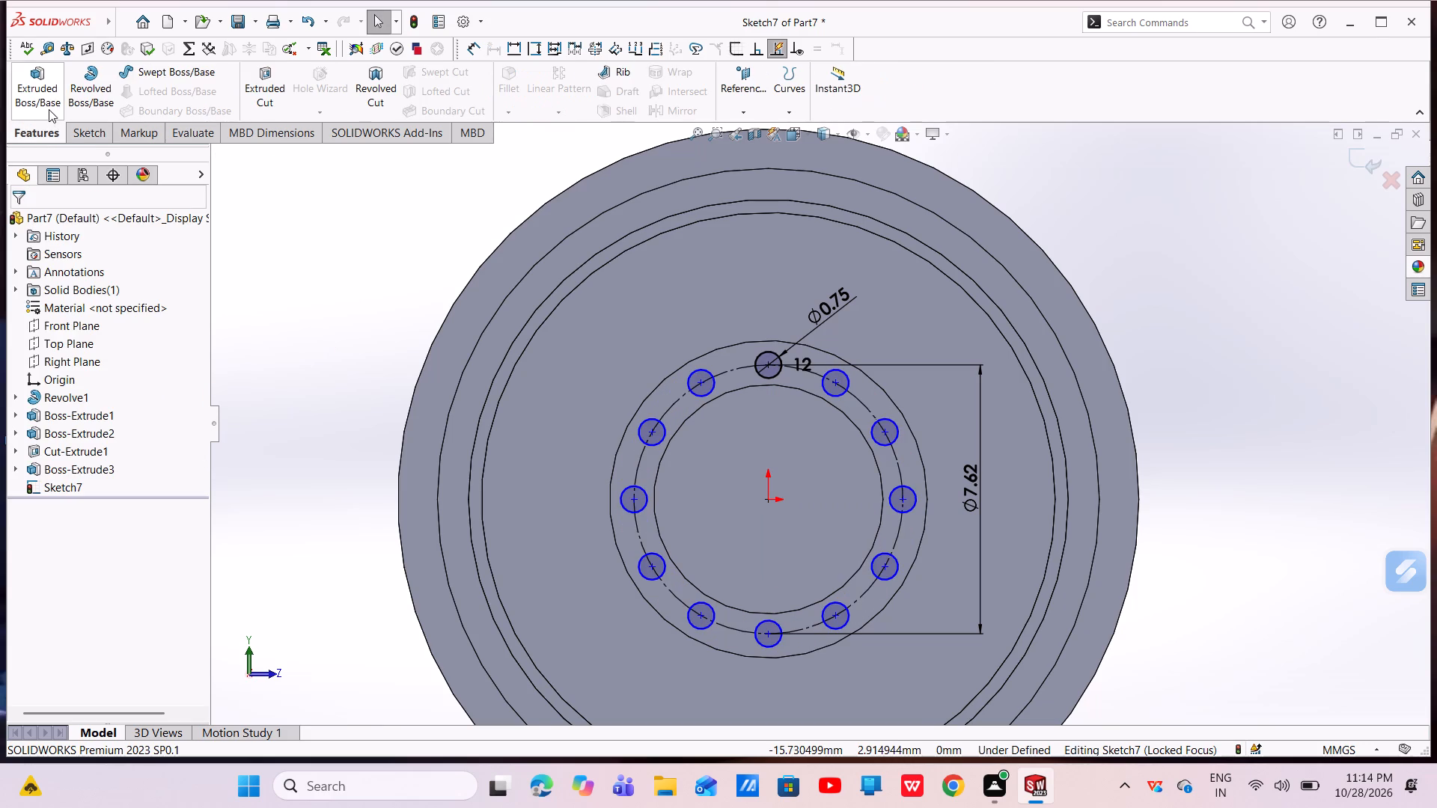
click(49, 108)
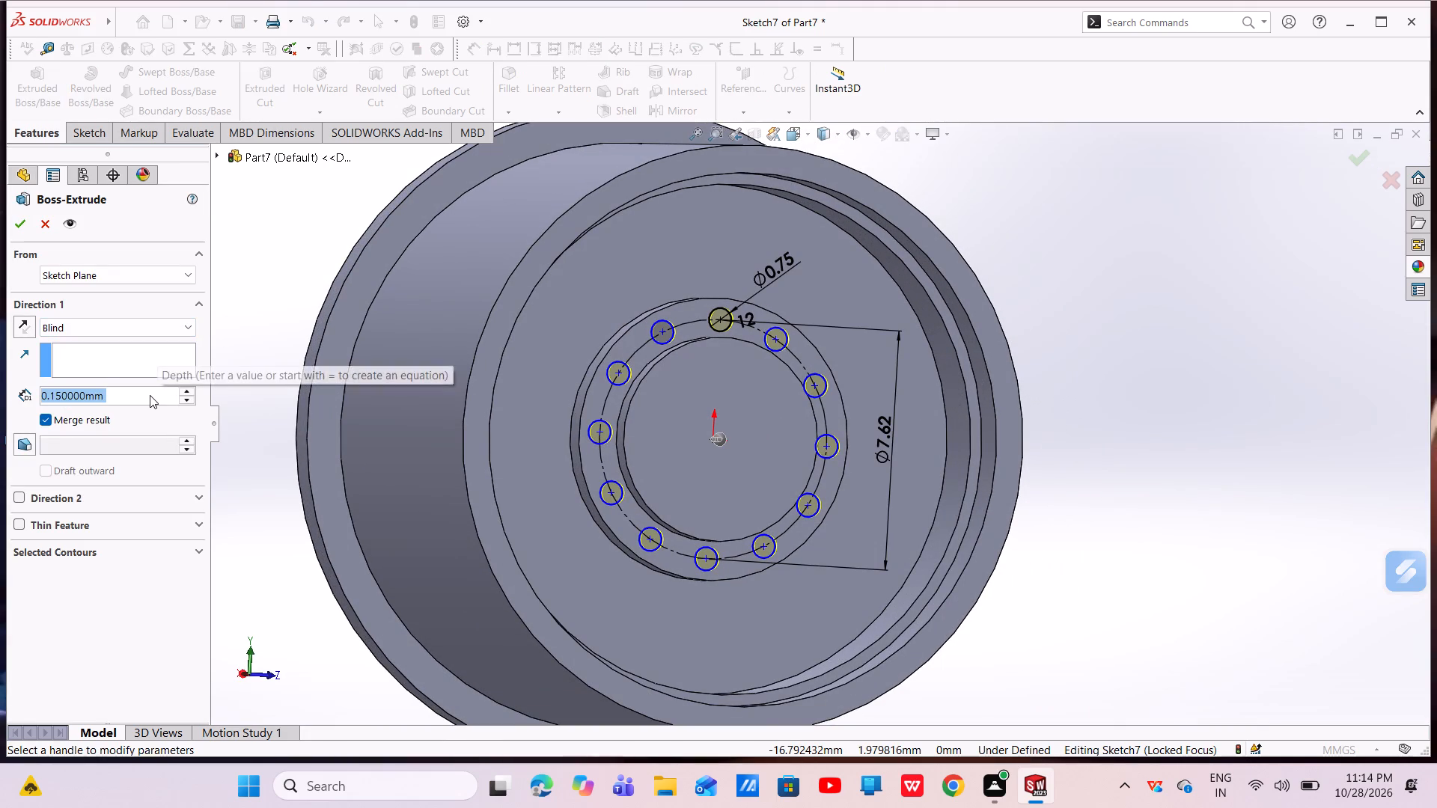
key(BackSpace)
text(0.25)
key(Return)
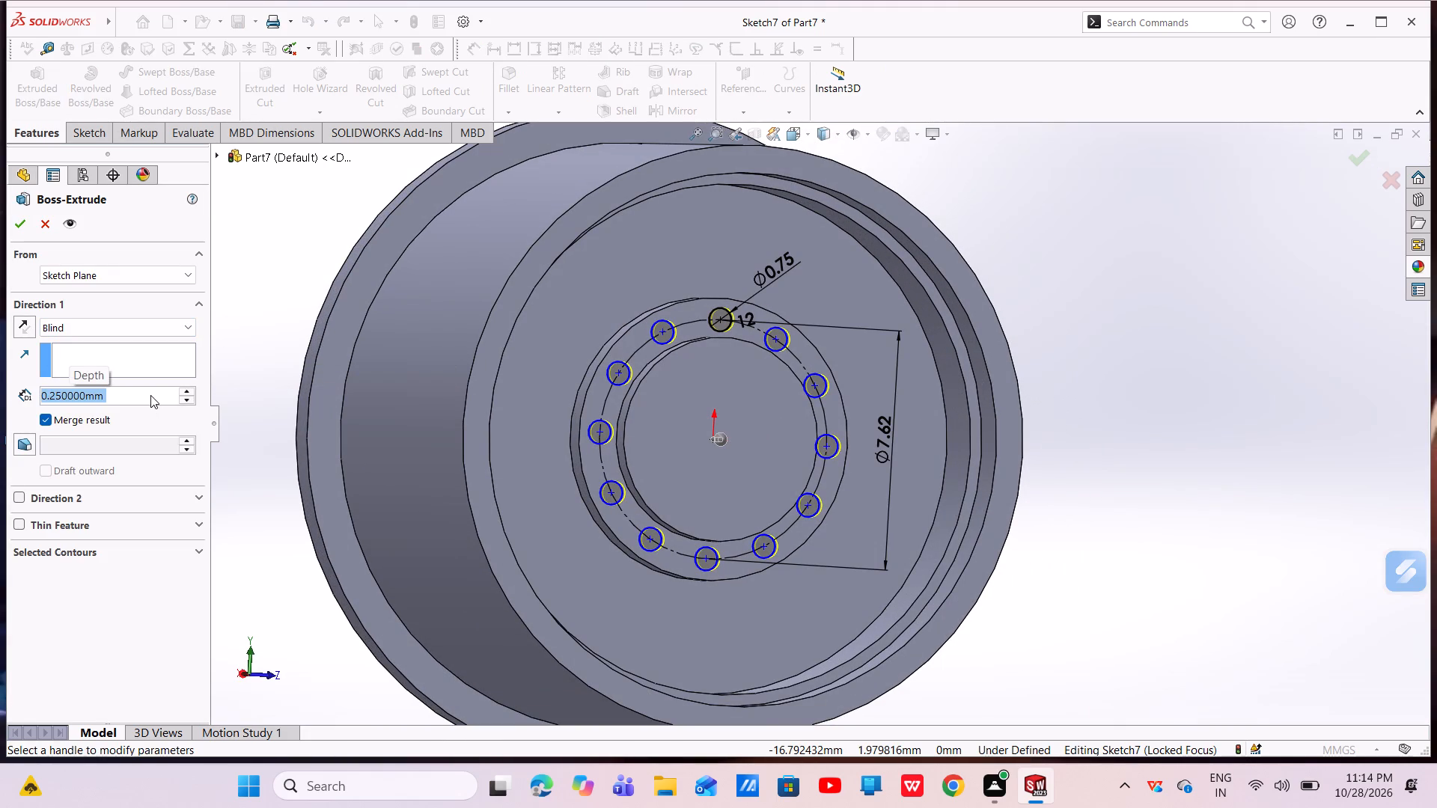
click(29, 229)
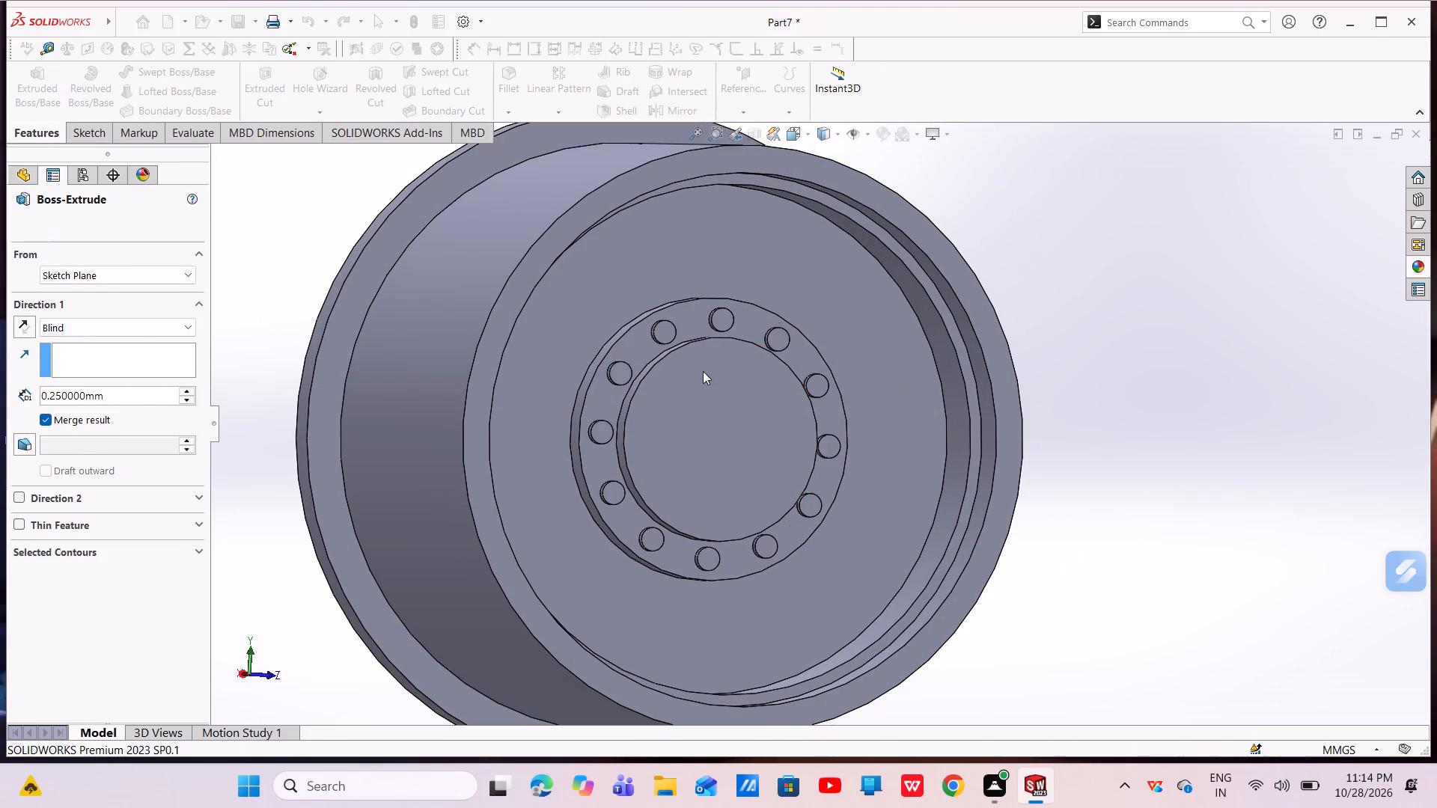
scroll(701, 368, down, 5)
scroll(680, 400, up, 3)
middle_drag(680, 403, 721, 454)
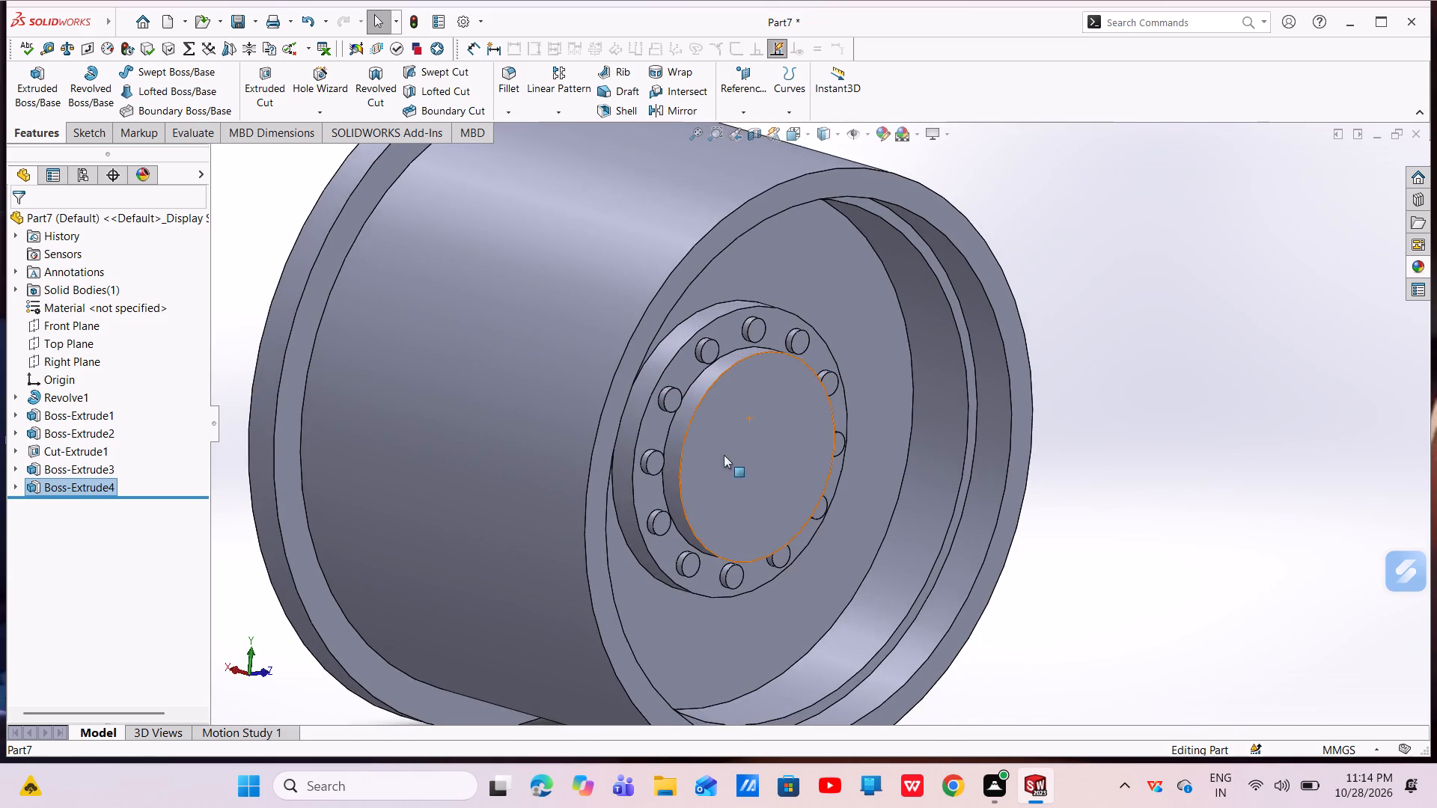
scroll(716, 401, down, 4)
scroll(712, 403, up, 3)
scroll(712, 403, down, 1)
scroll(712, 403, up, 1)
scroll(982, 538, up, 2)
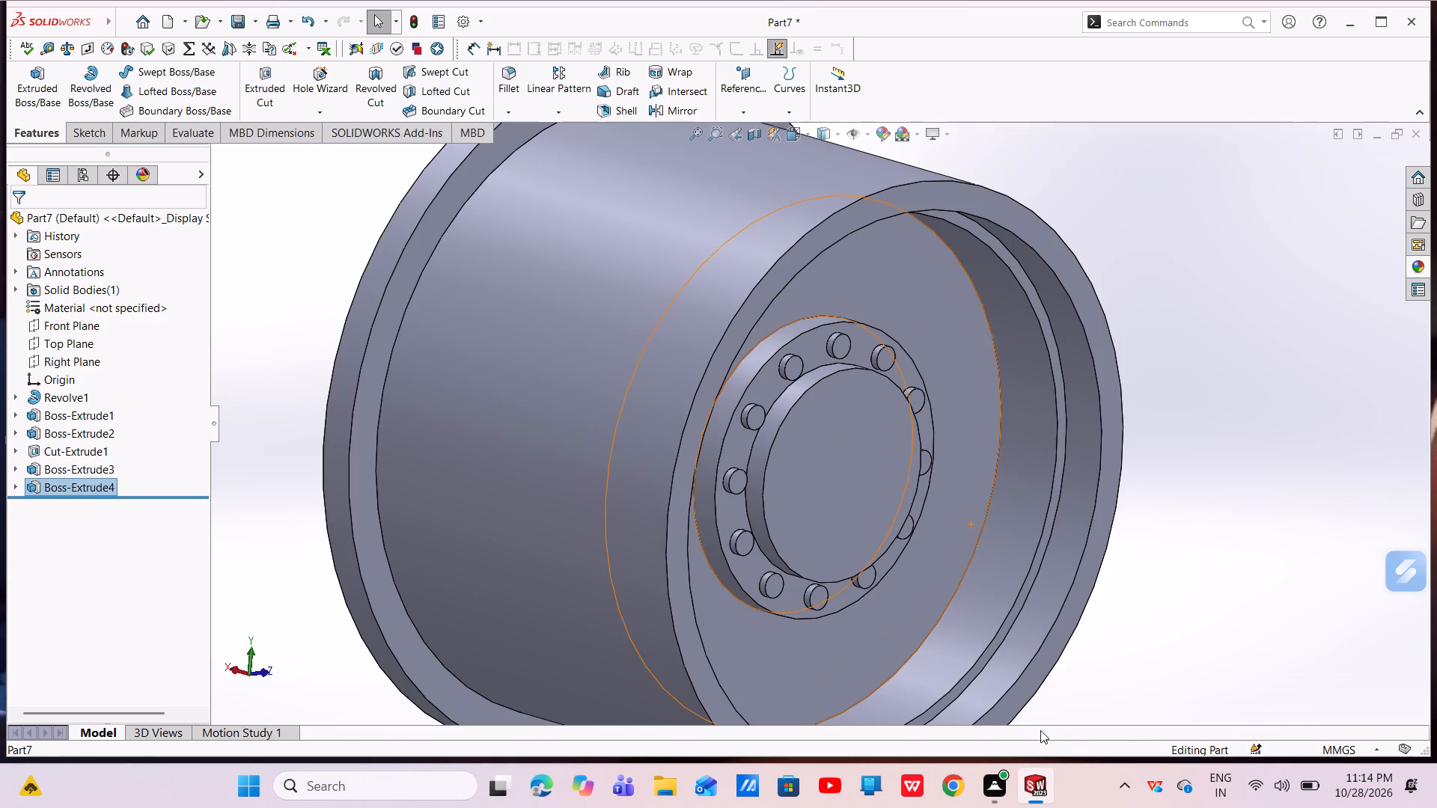
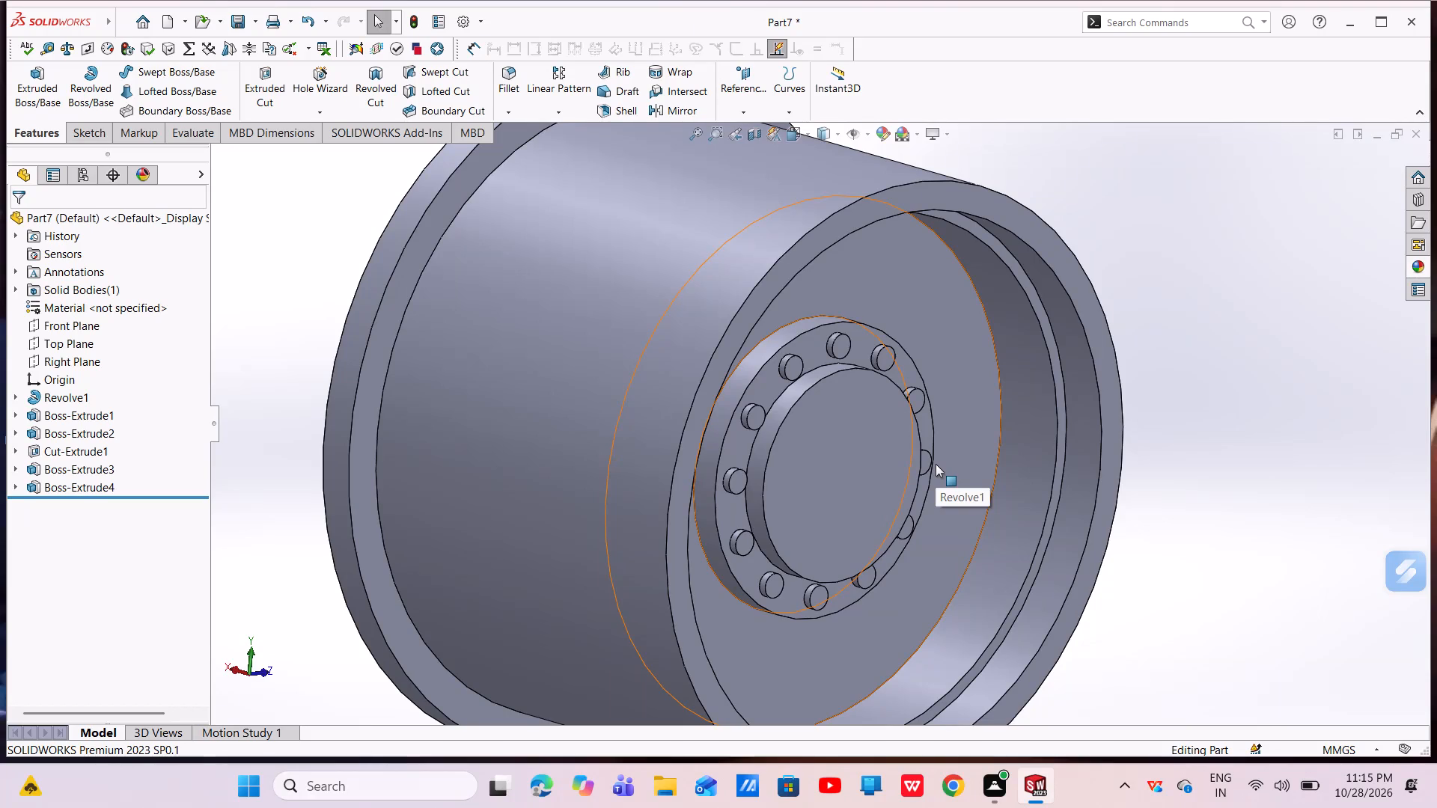
Sketch a circle about 3.28 mm in diameter centred on the origin, on the flat central hub face inside the bolt ring.
click(872, 462)
click(939, 415)
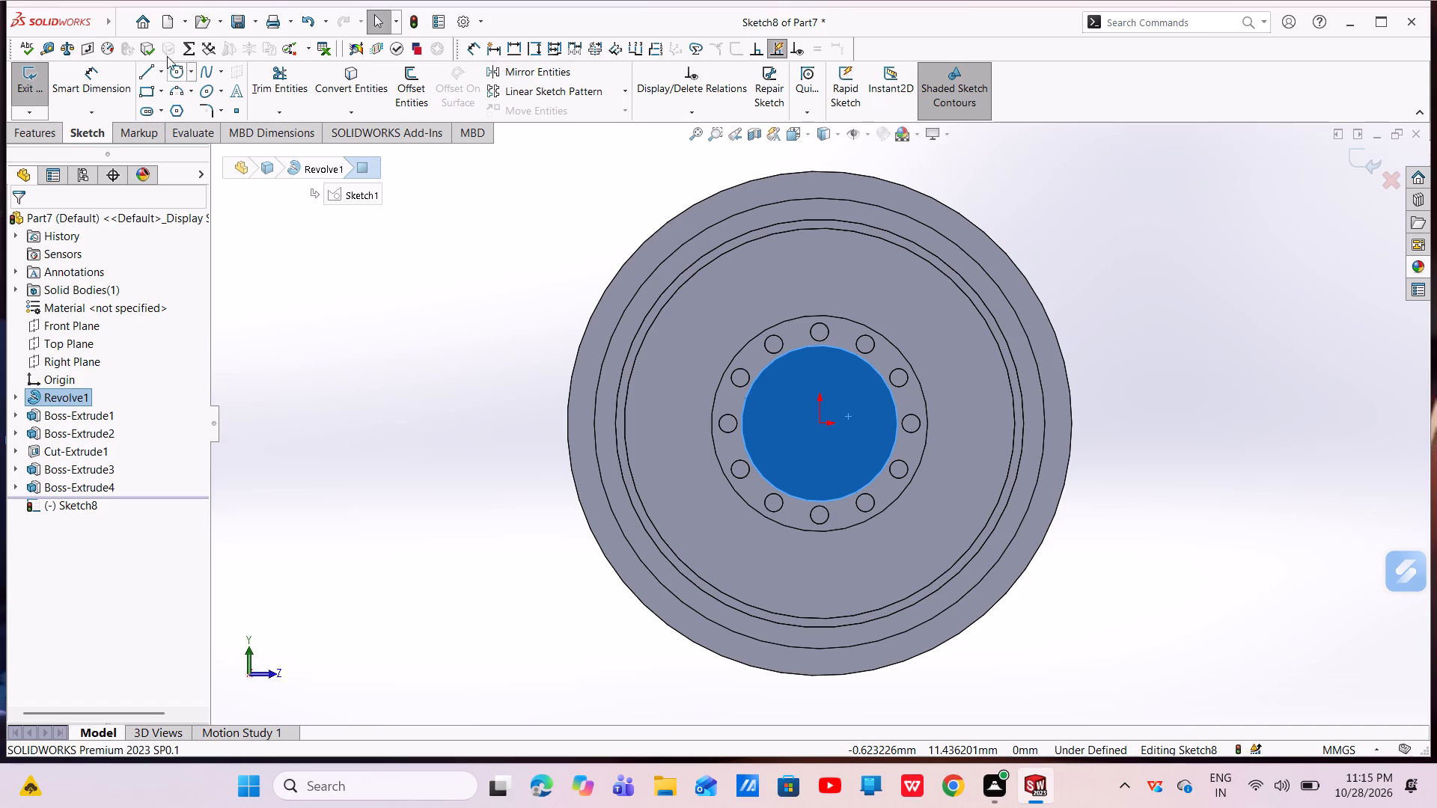
click(177, 75)
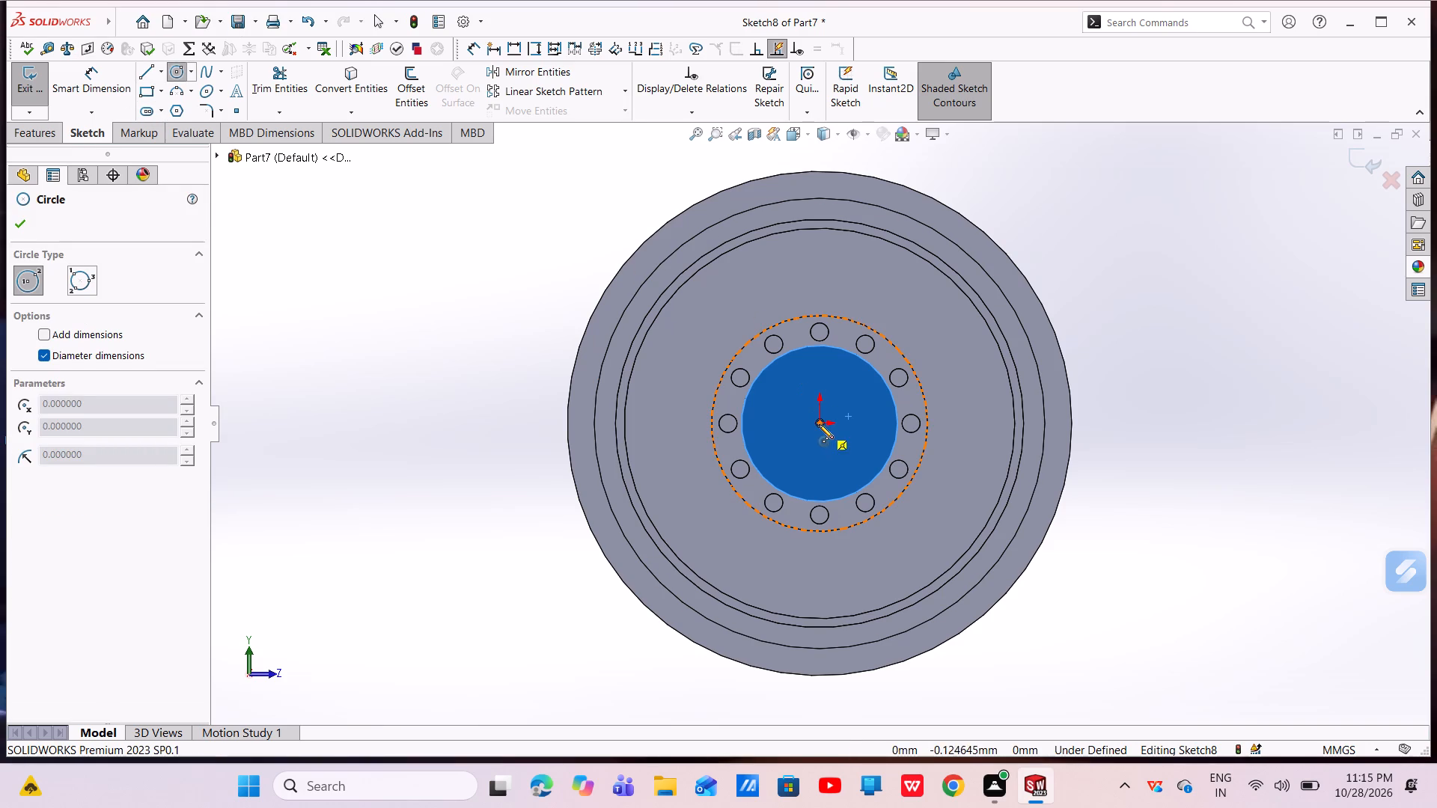
drag(819, 423, 850, 448)
right_click(847, 447)
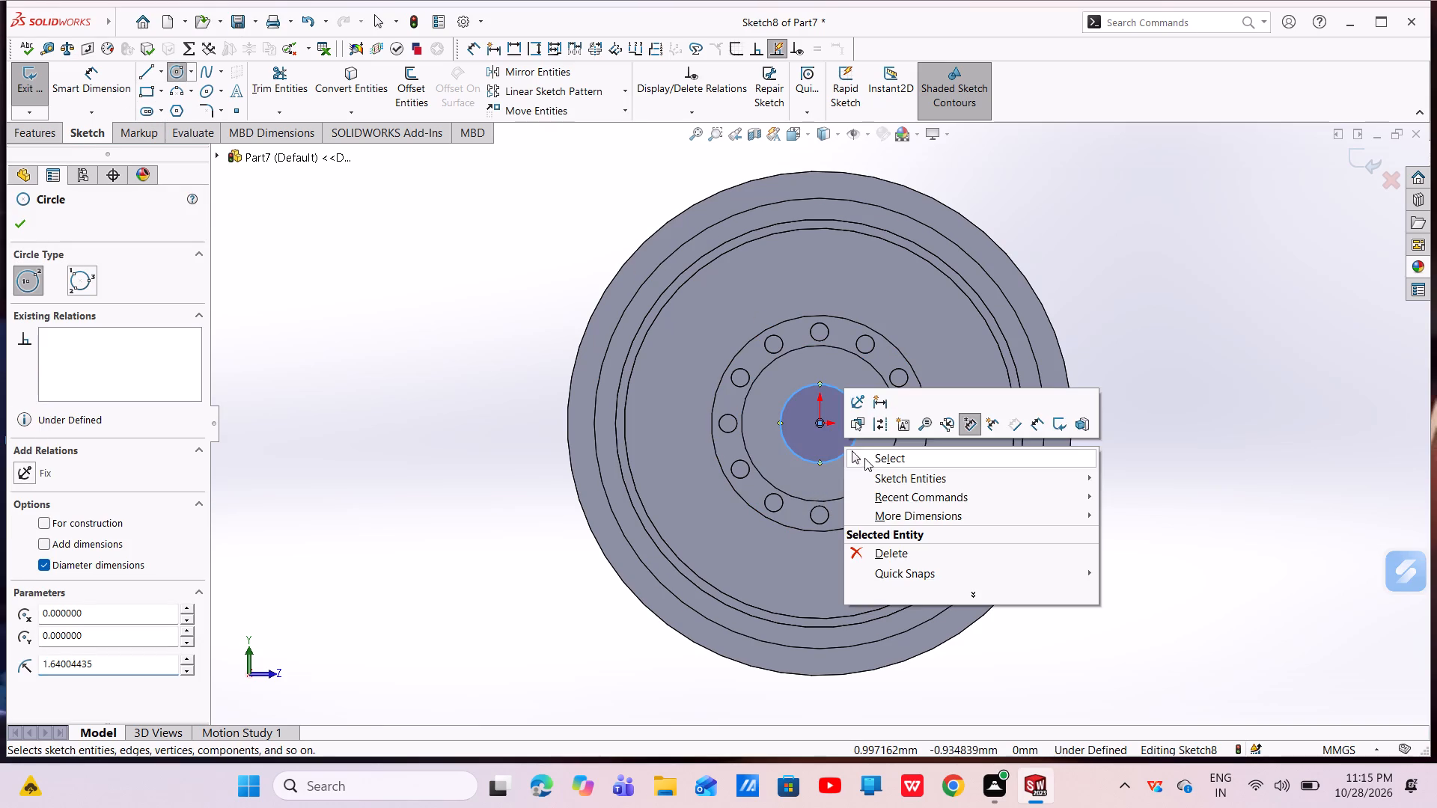
click(864, 456)
Dimension the central circle to a diameter of 2.5 mm.
click(88, 68)
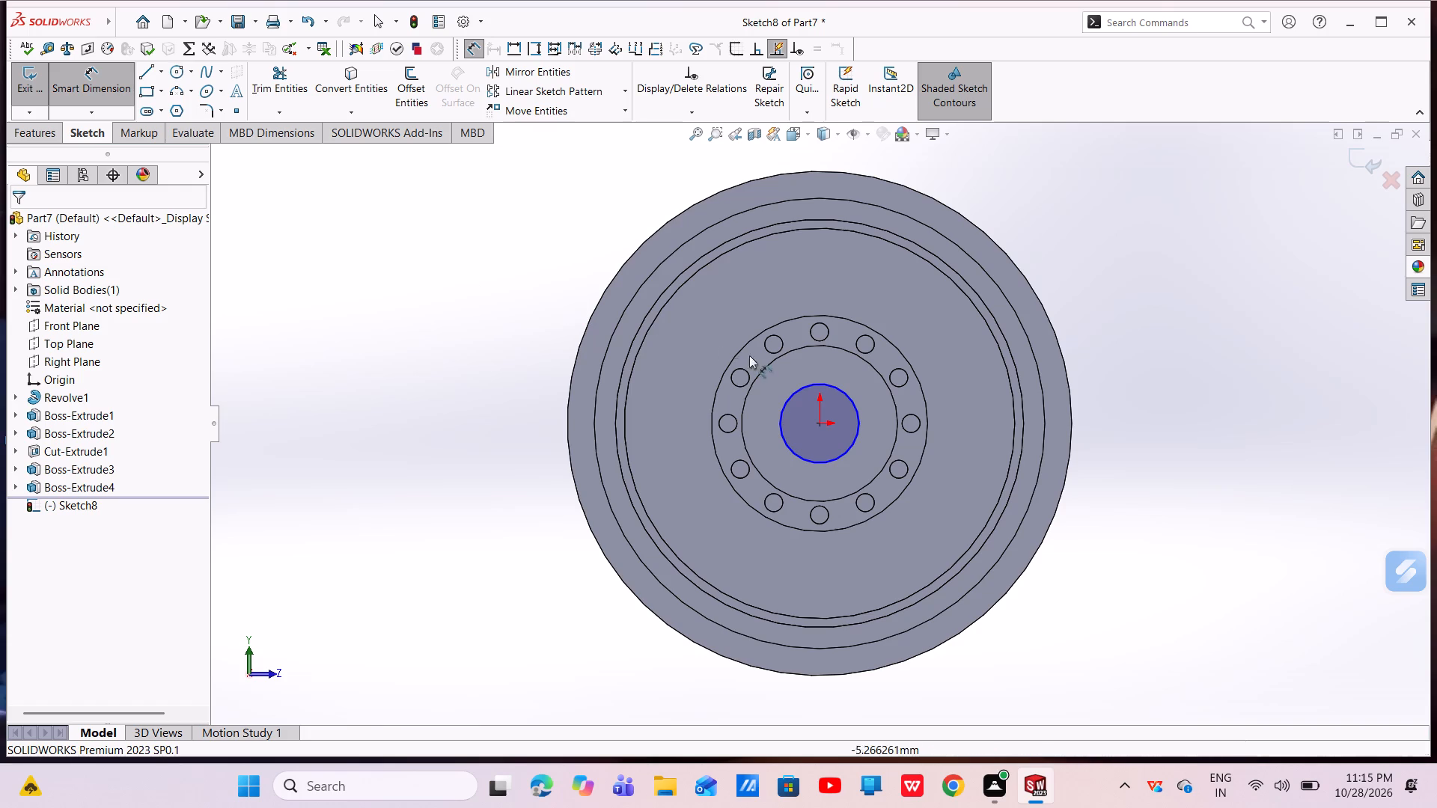
click(780, 420)
click(498, 429)
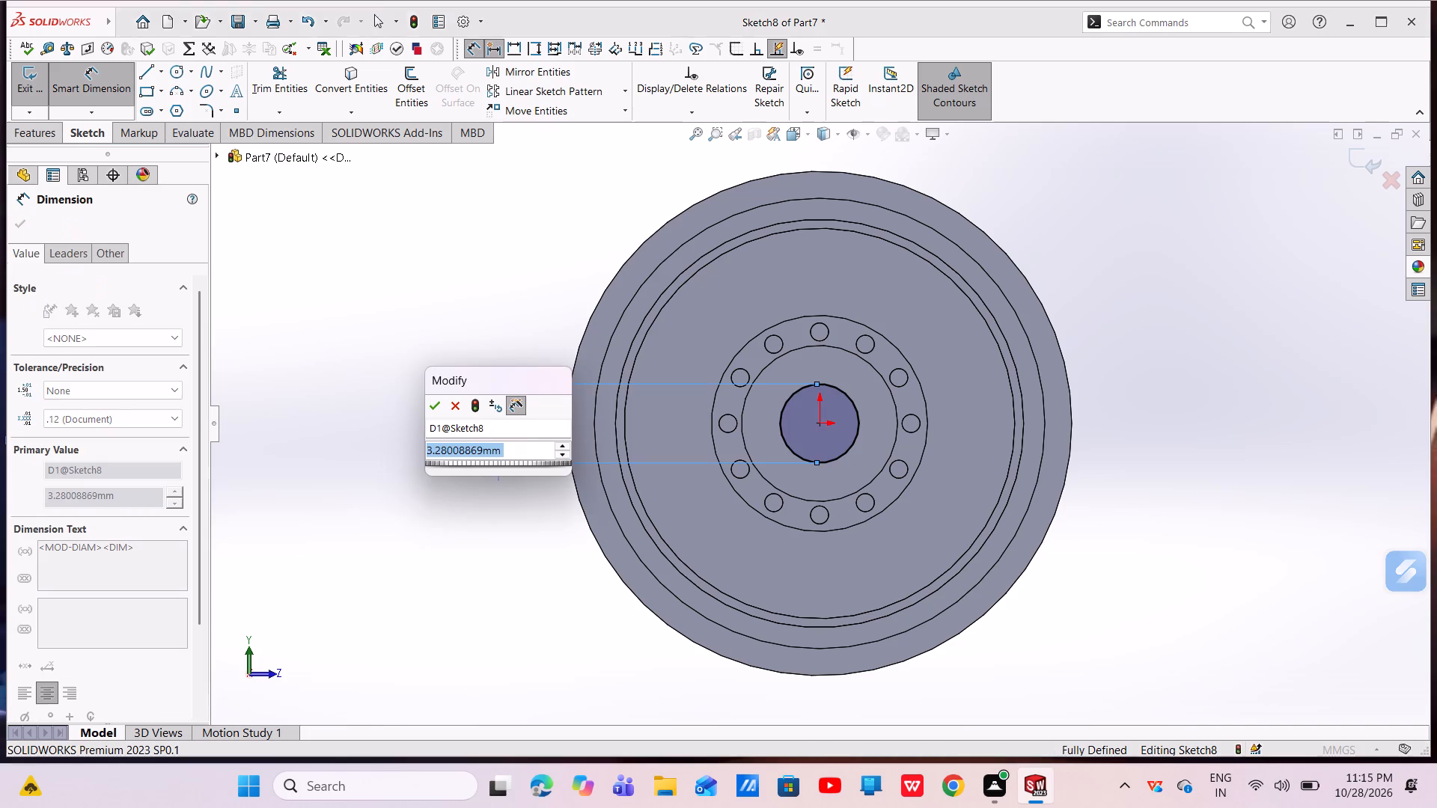
key(BackSpace)
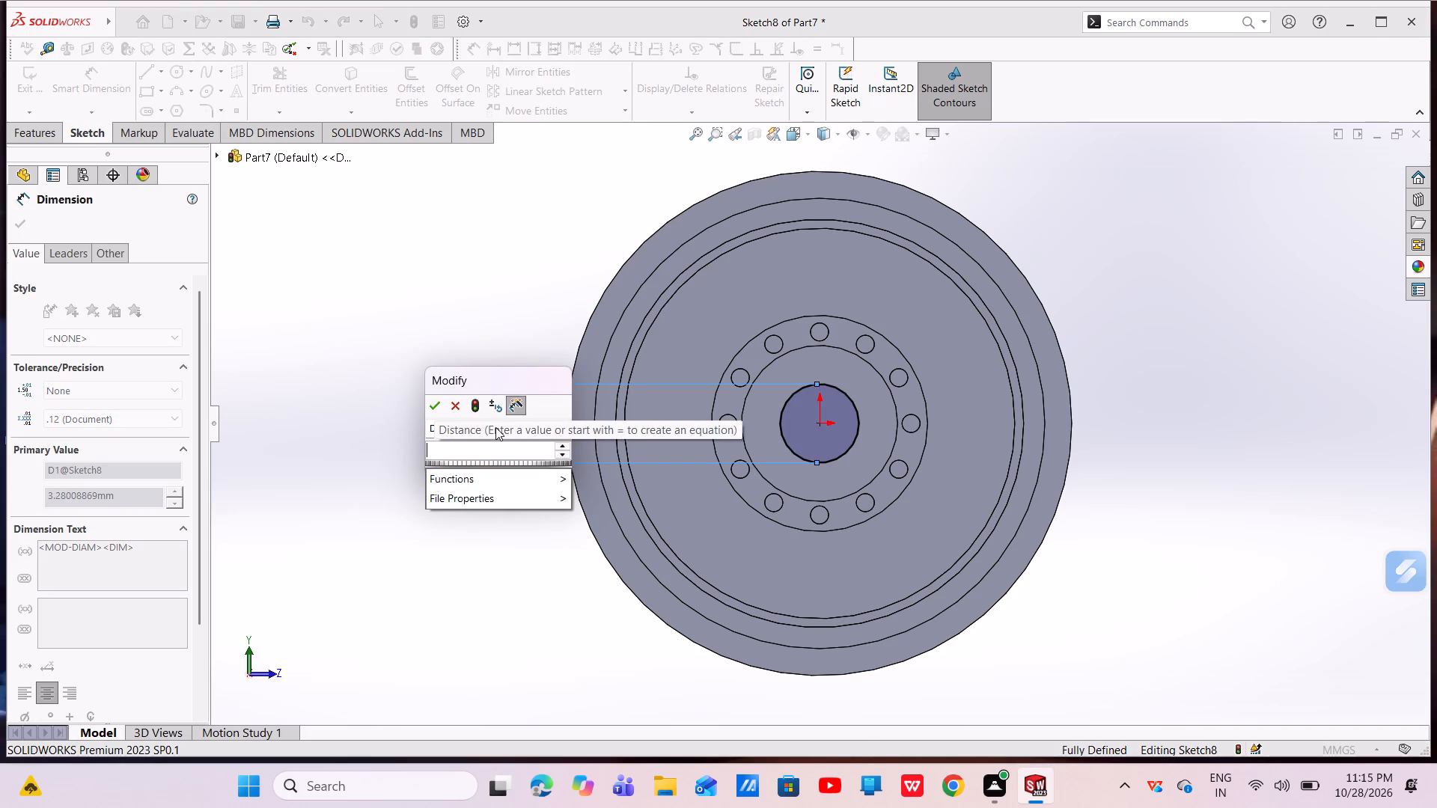
text(2.5)
key(Return)
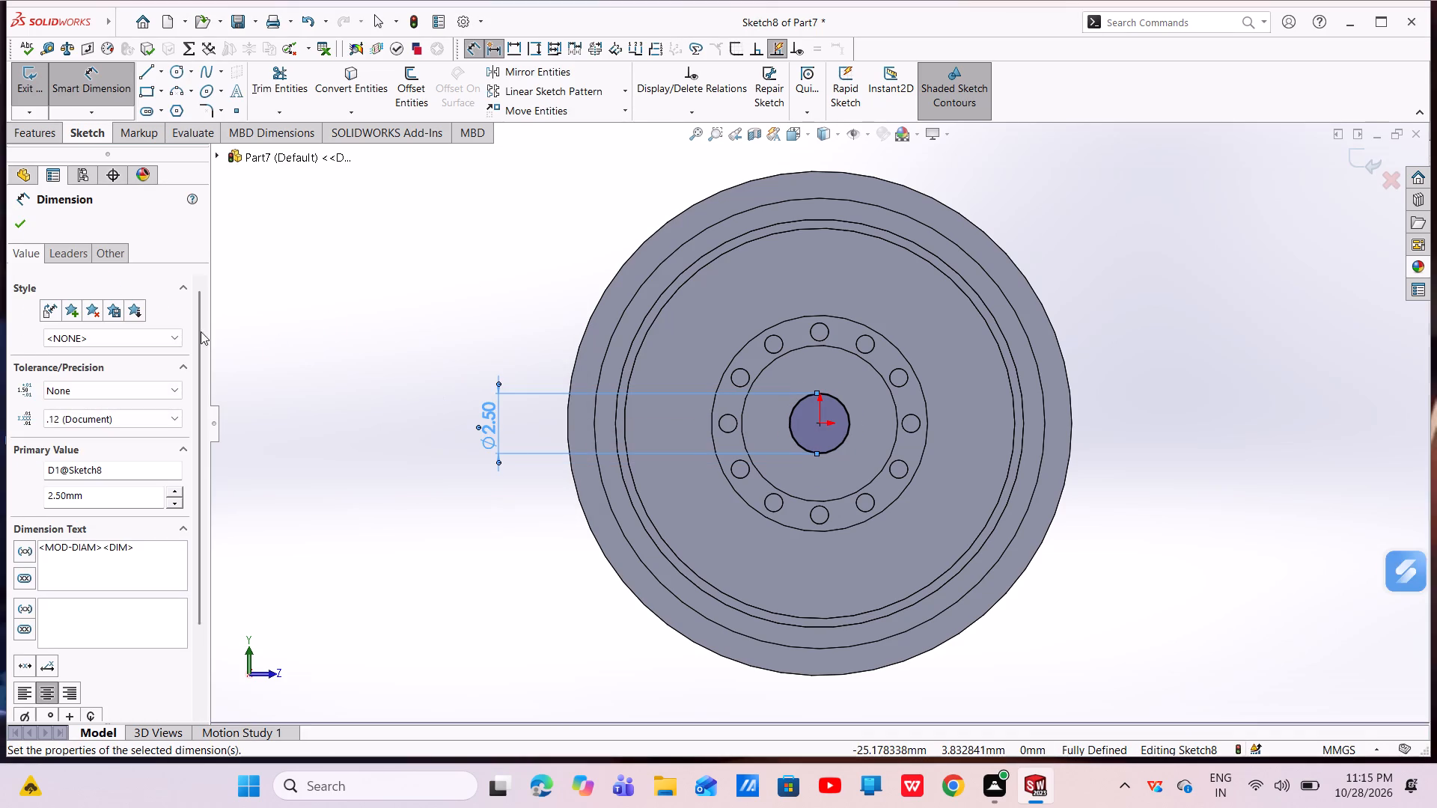
click(24, 234)
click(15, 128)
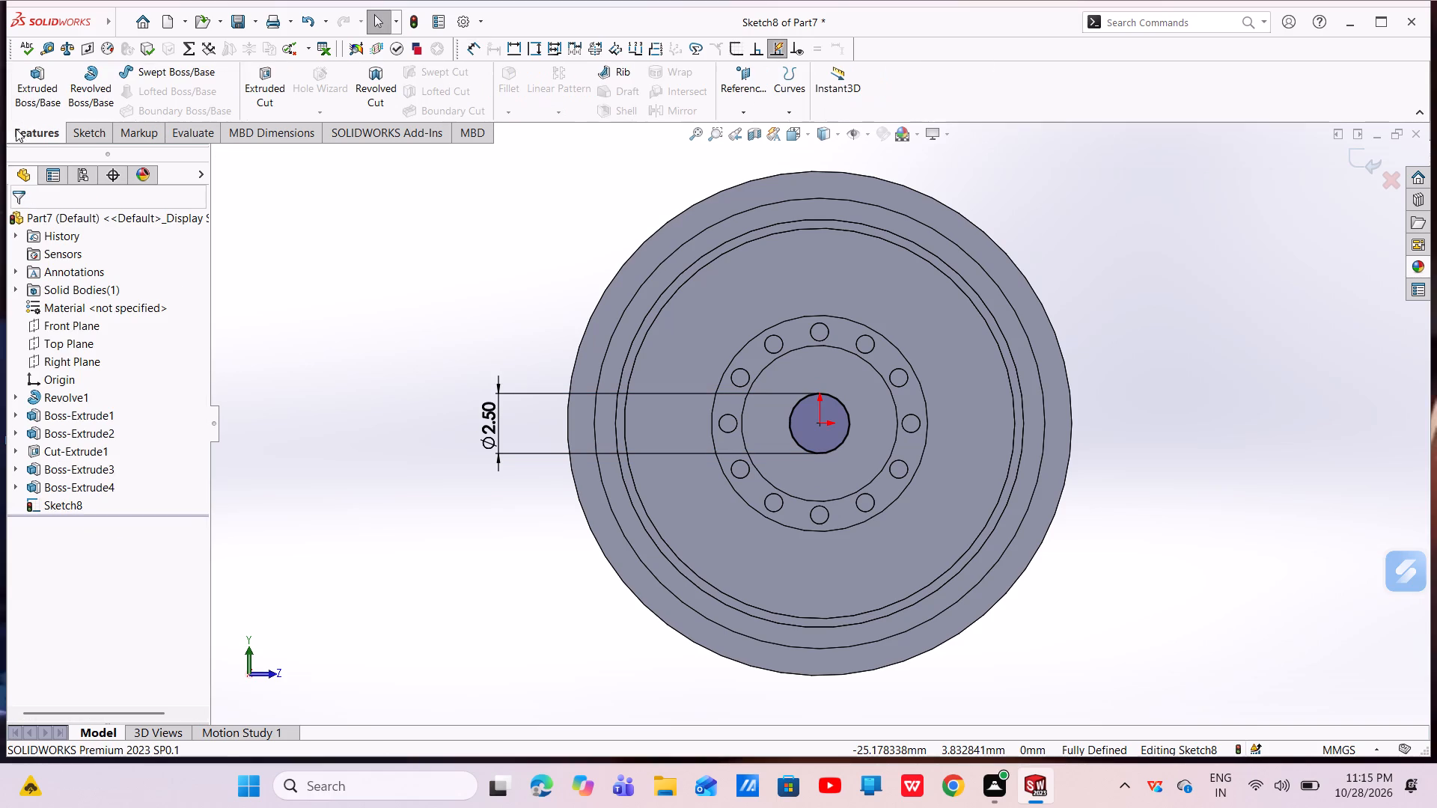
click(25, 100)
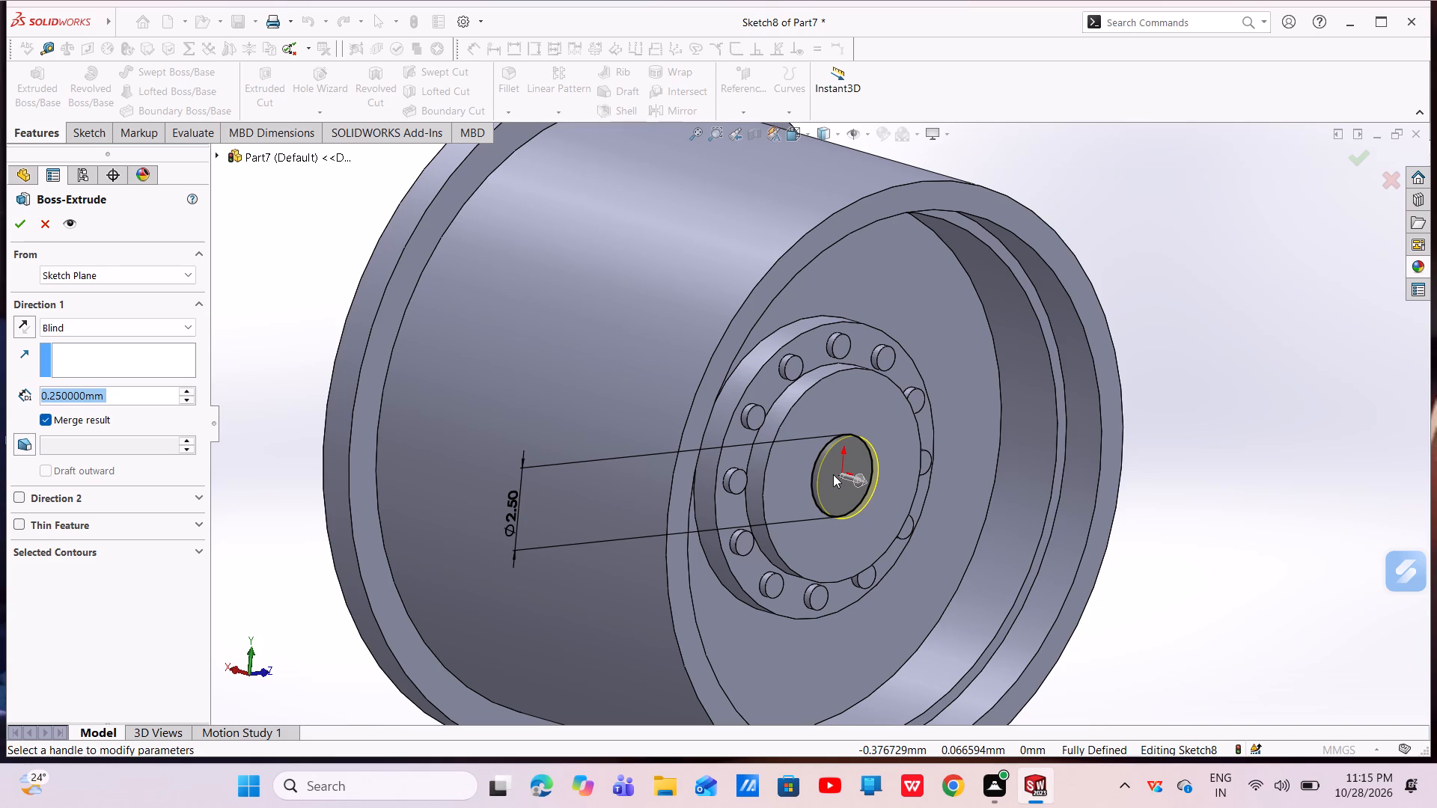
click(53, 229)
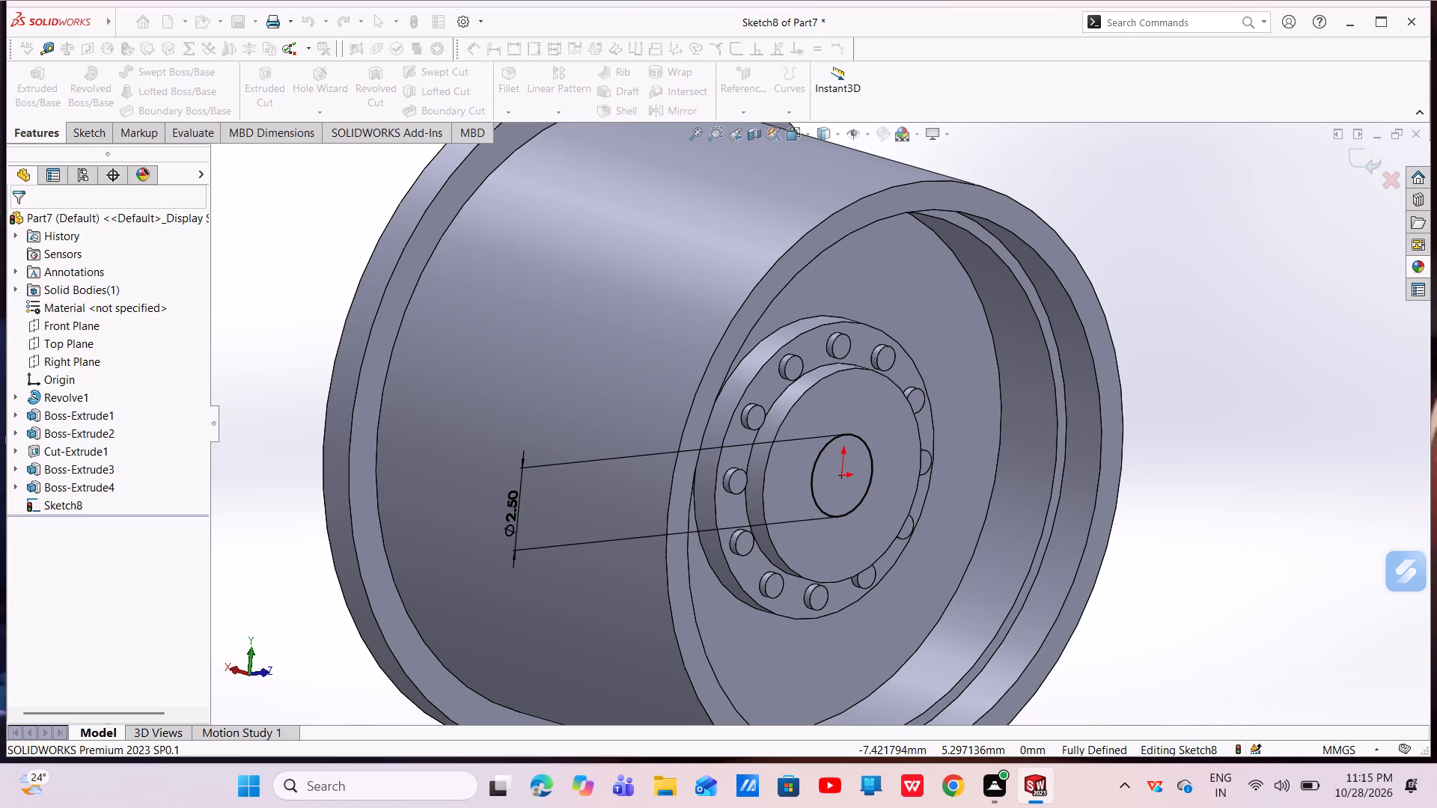
Cut-extrude the 2.5 mm circle into the hub as a blind hole 5 mm deep.
click(263, 91)
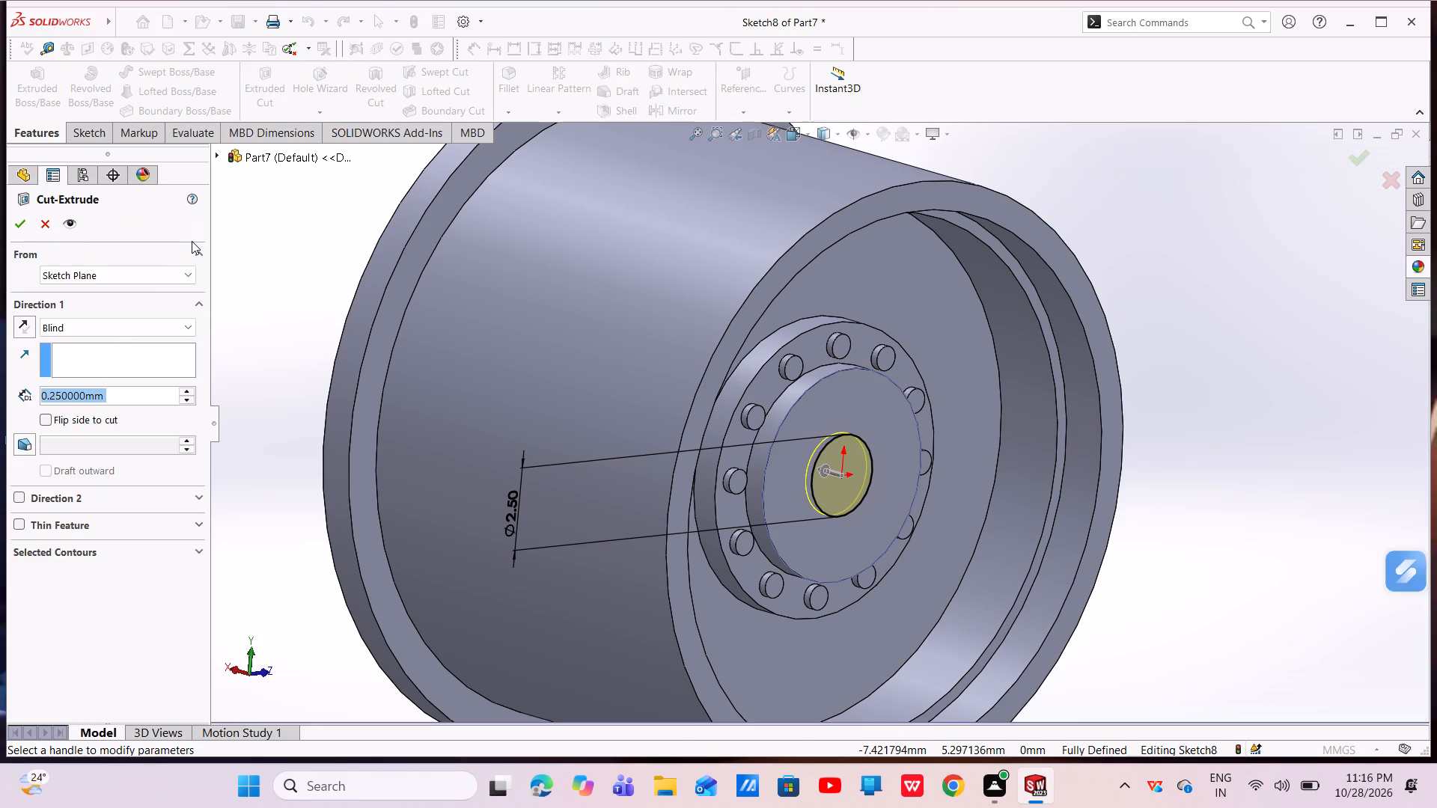
key(BackSpace)
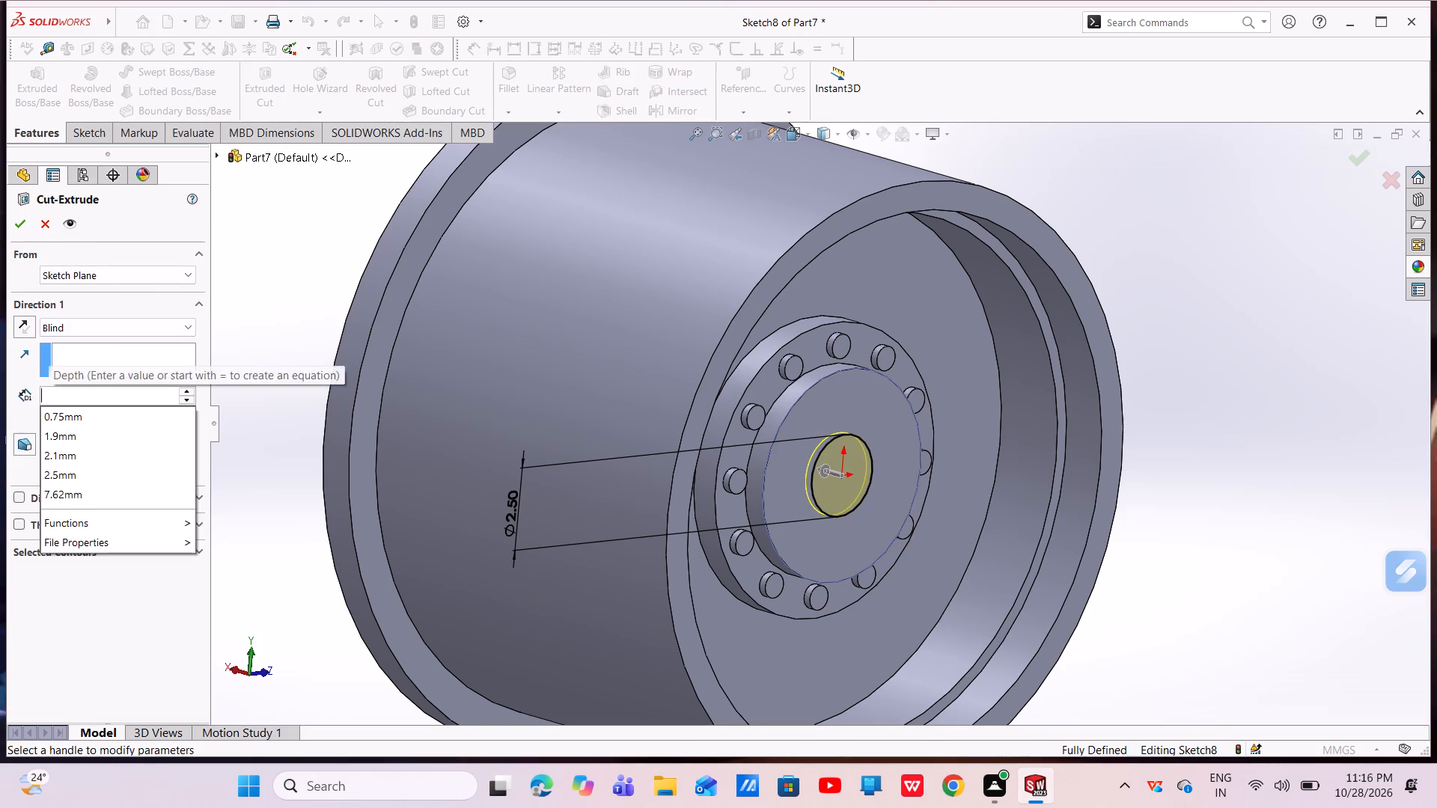
key(5)
key(Return)
click(16, 222)
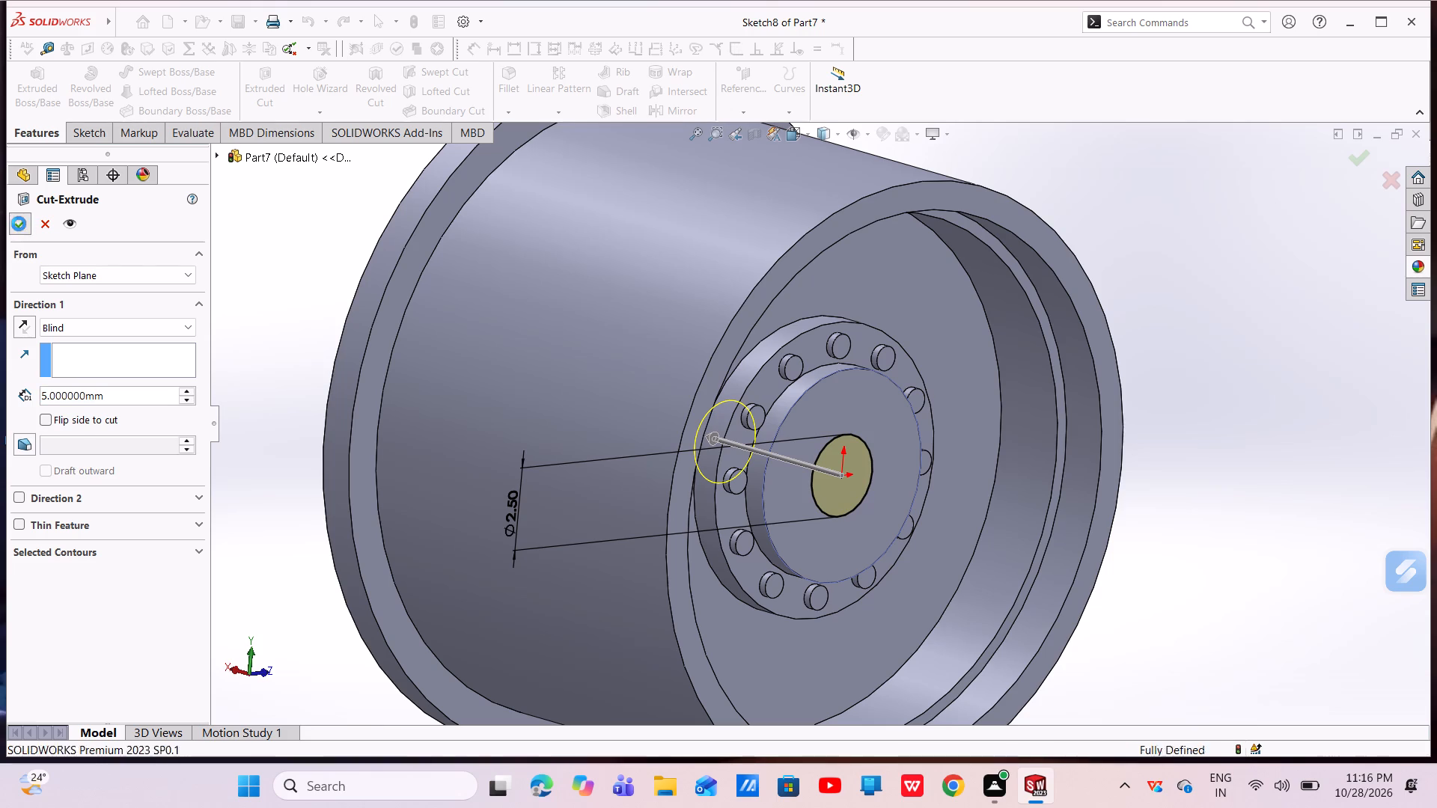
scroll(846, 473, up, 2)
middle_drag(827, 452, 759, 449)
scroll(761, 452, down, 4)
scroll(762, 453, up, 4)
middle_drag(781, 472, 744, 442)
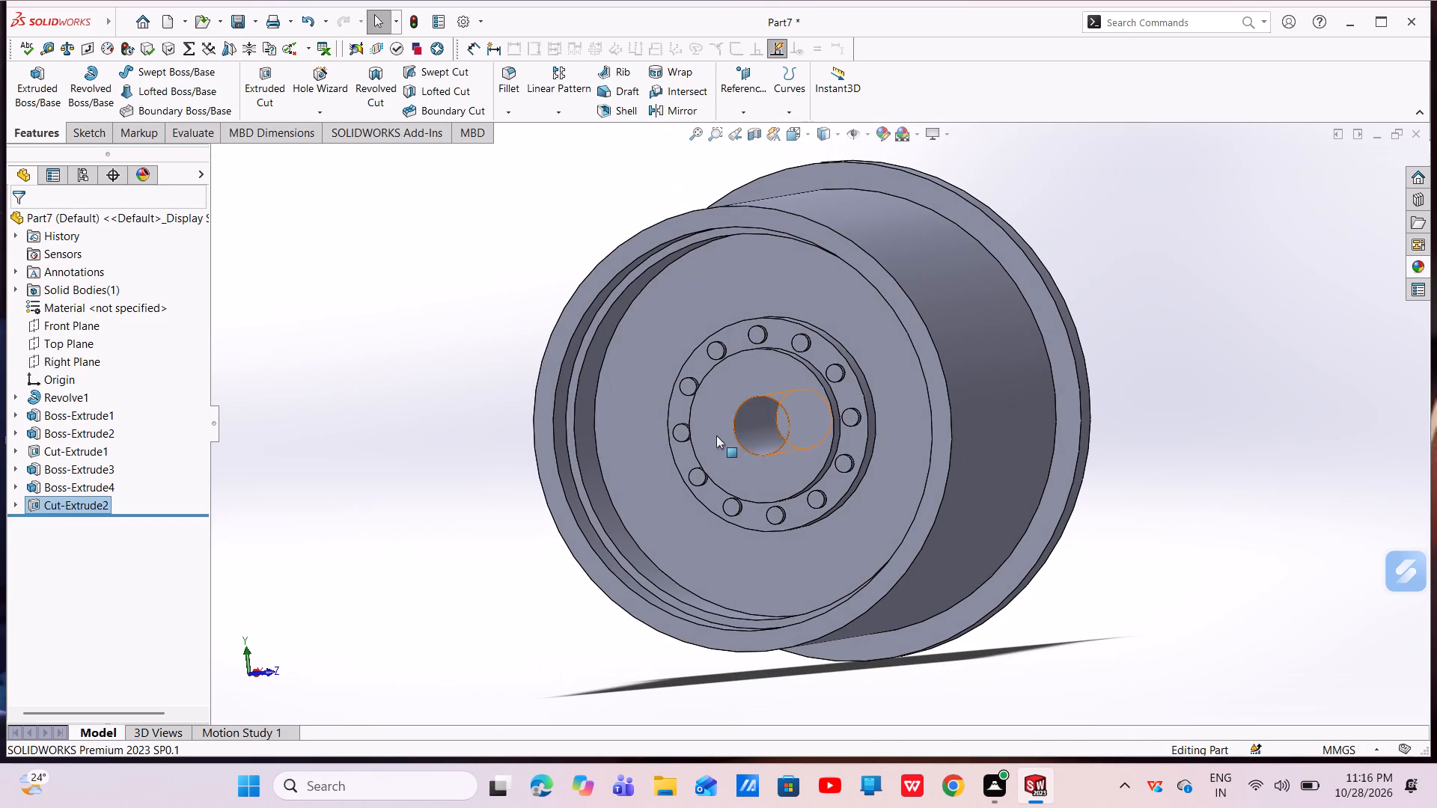
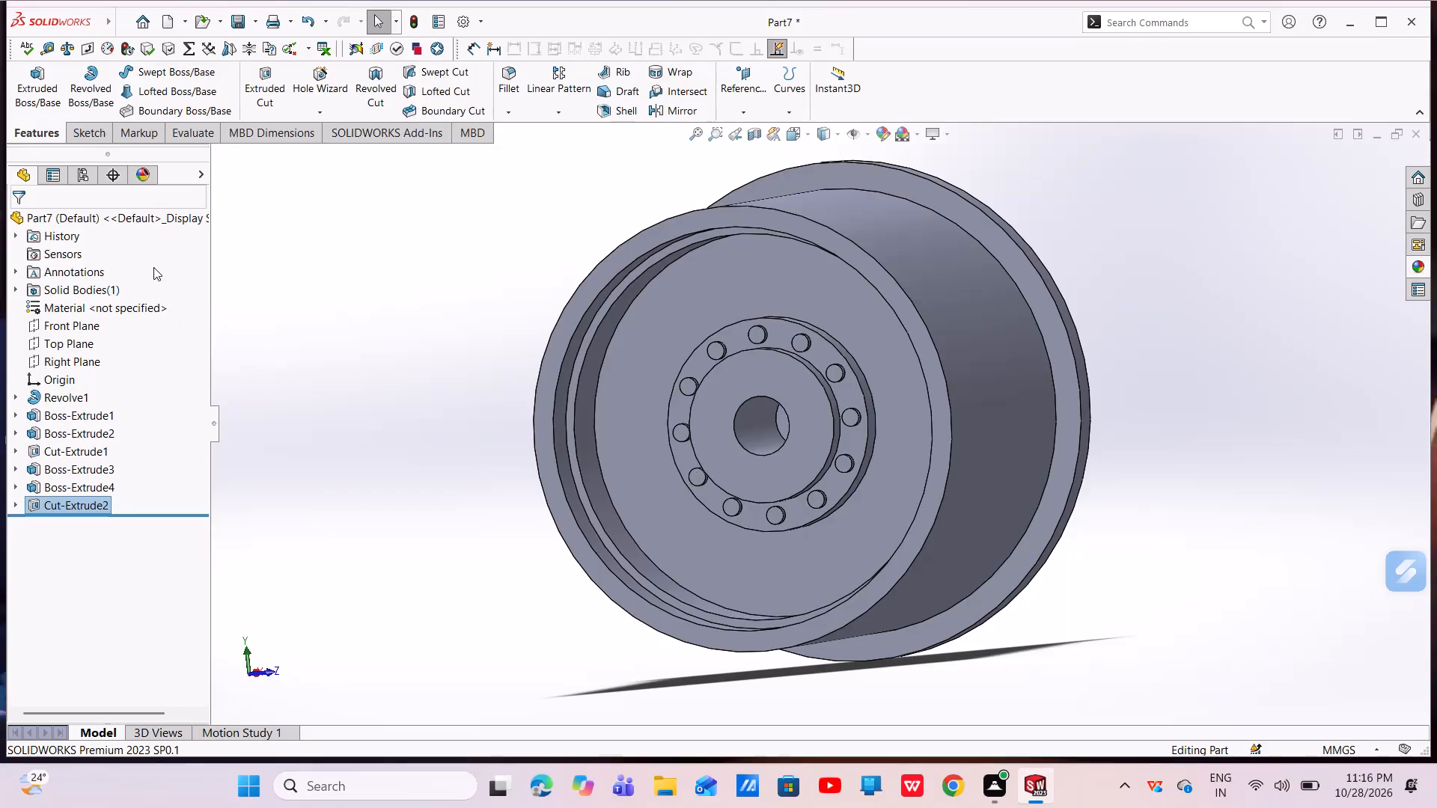
Set the color of the whole part to bright yellow from the standard color swatches.
scroll(966, 494, up, 2)
middle_drag(844, 474, 1058, 538)
scroll(846, 475, down, 1)
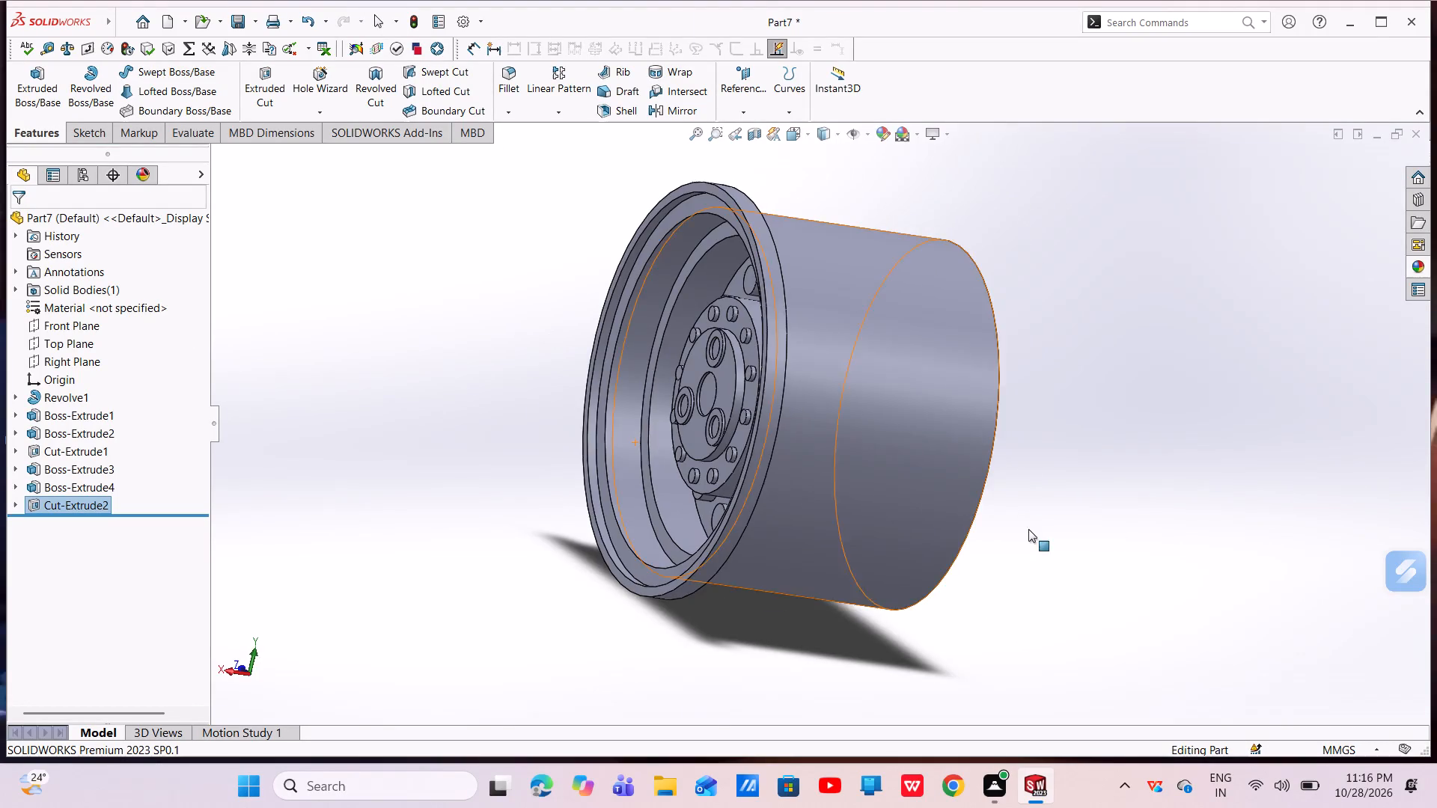
scroll(897, 485, down, 4)
scroll(897, 485, up, 7)
scroll(826, 360, down, 4)
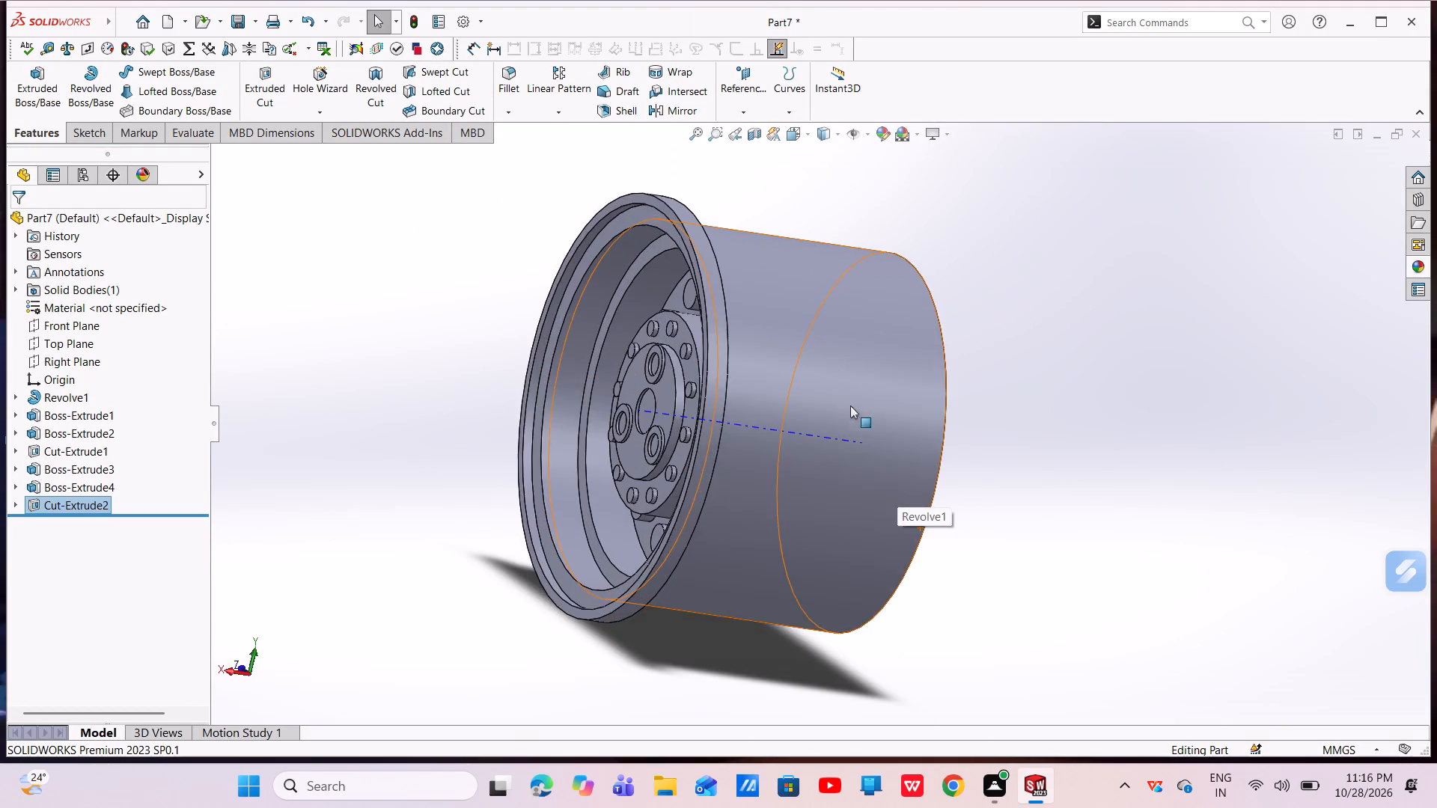
middle_drag(855, 429, 707, 518)
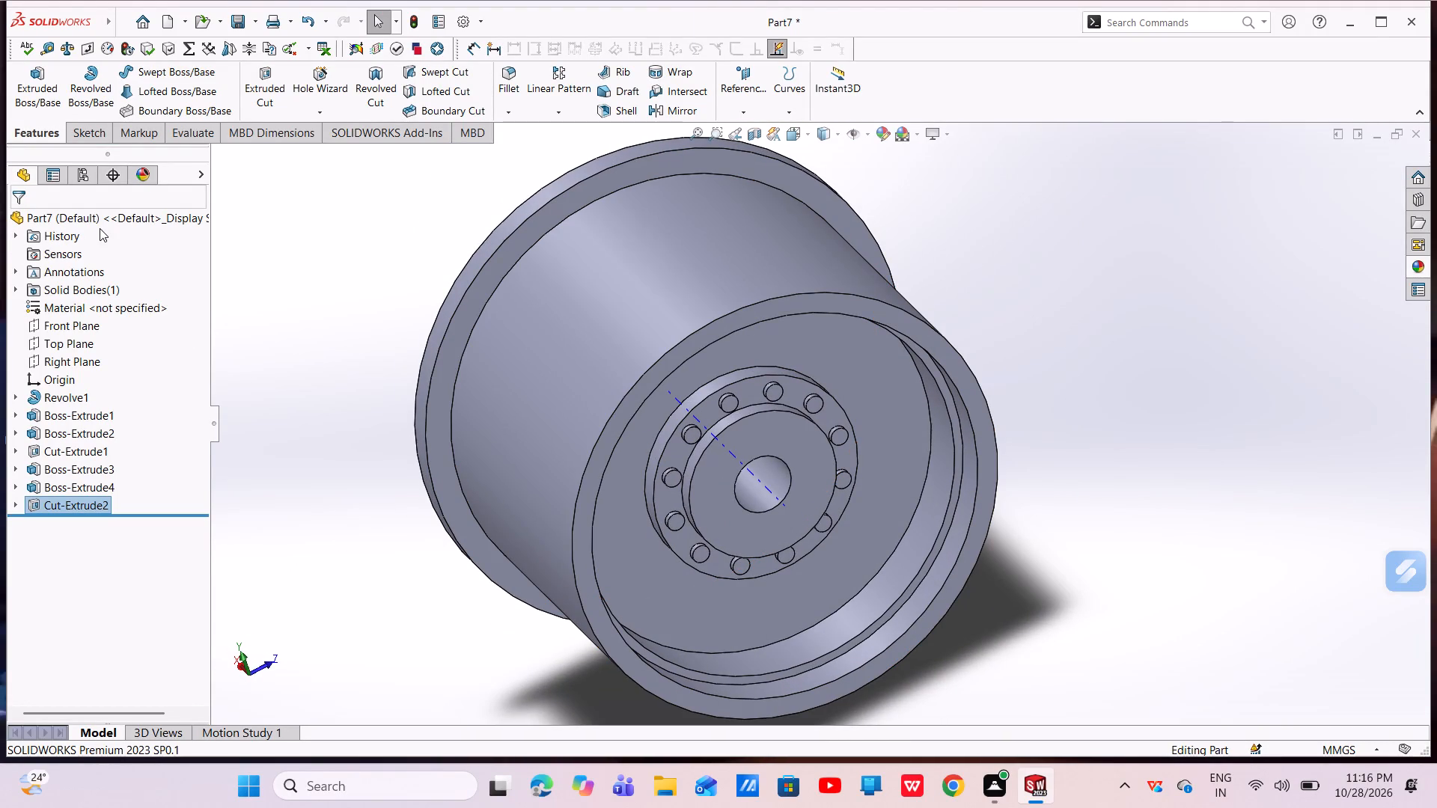
click(103, 217)
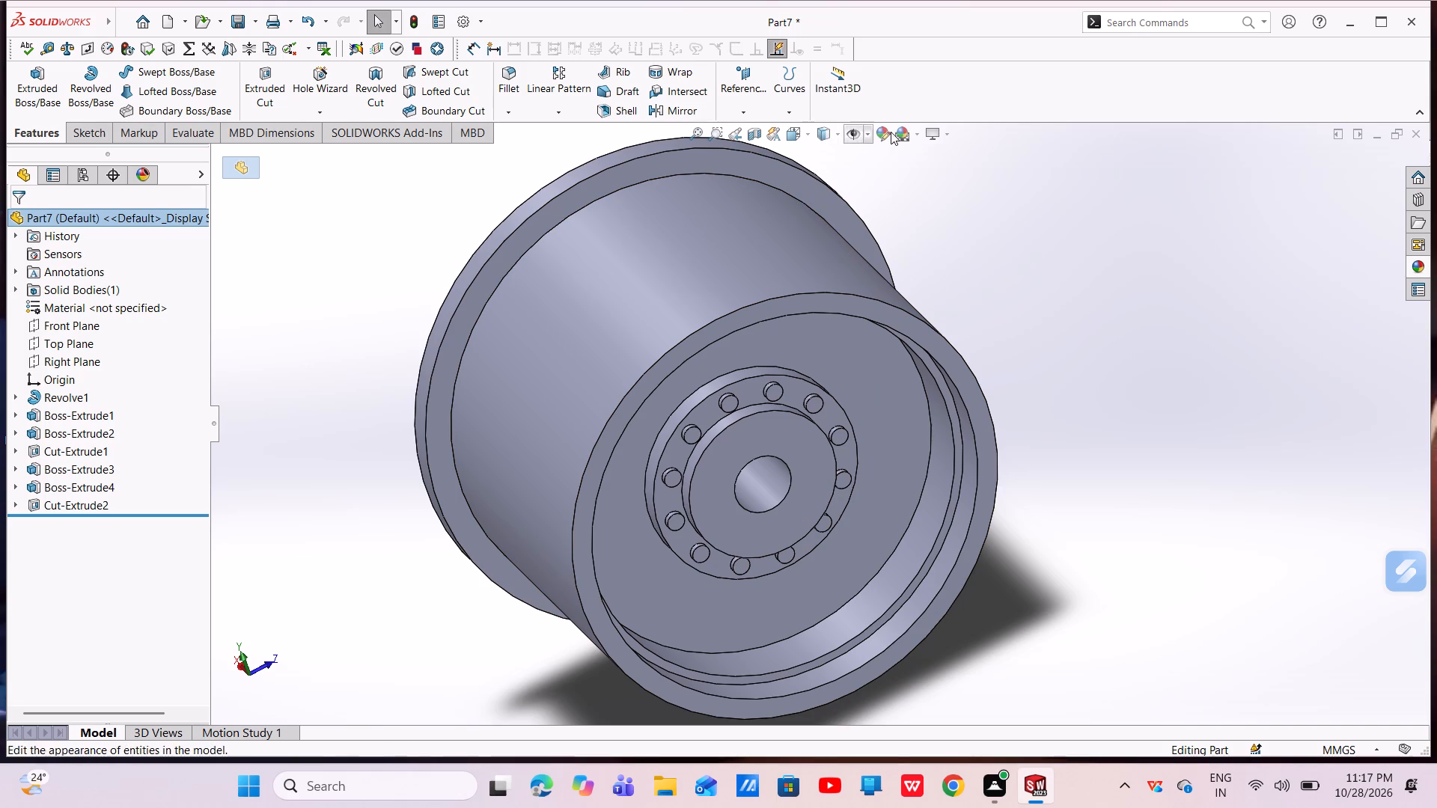
click(1416, 271)
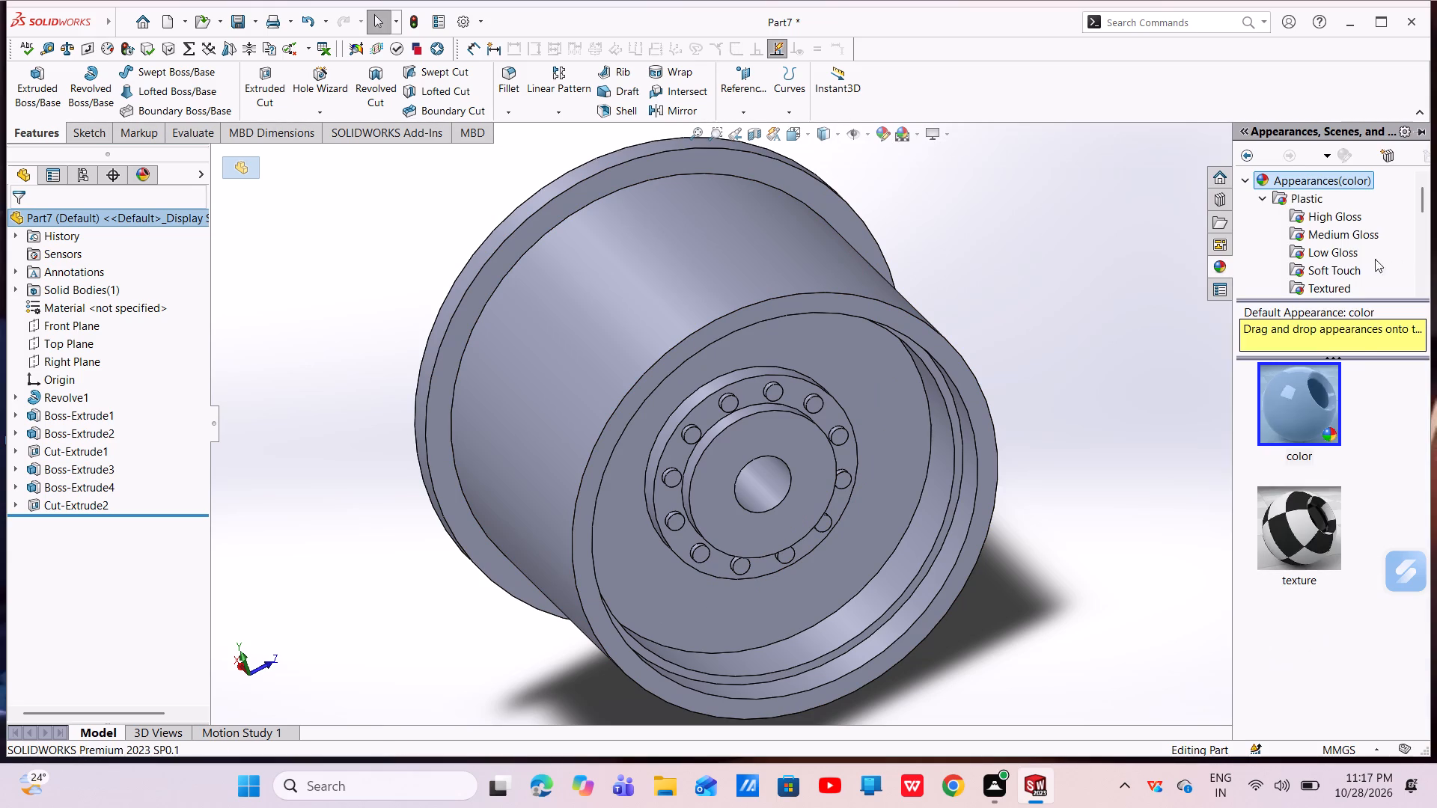
click(1311, 234)
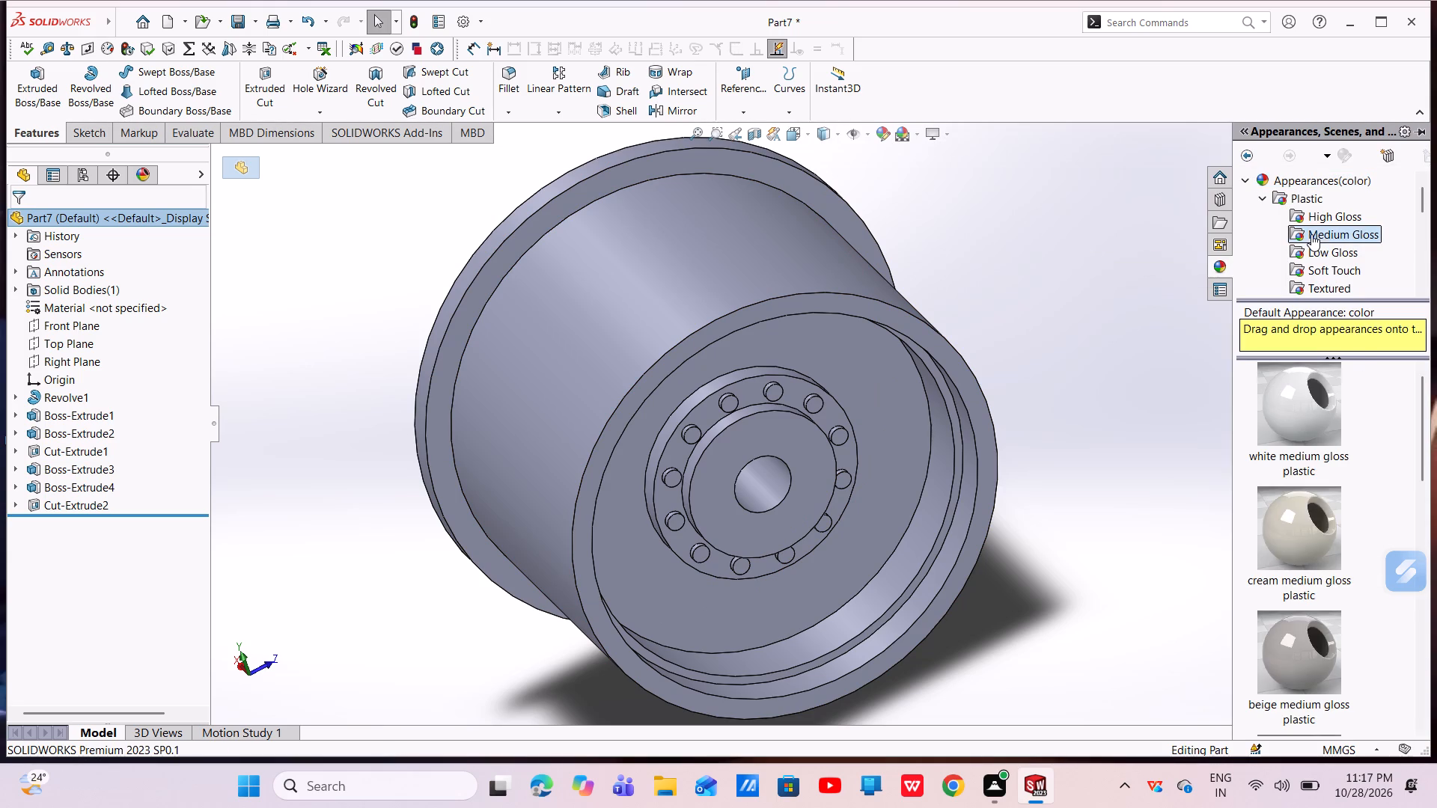
click(1324, 250)
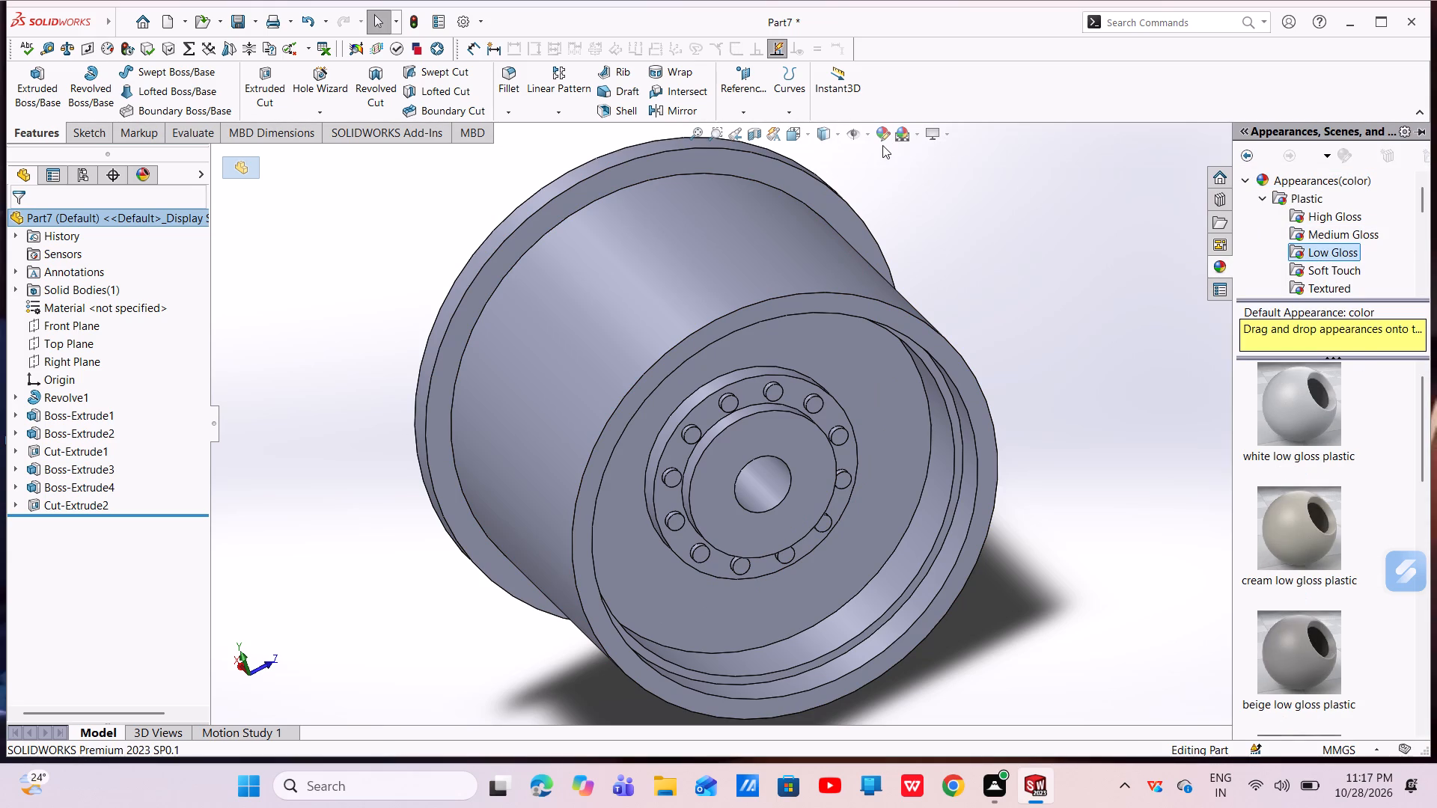
click(880, 138)
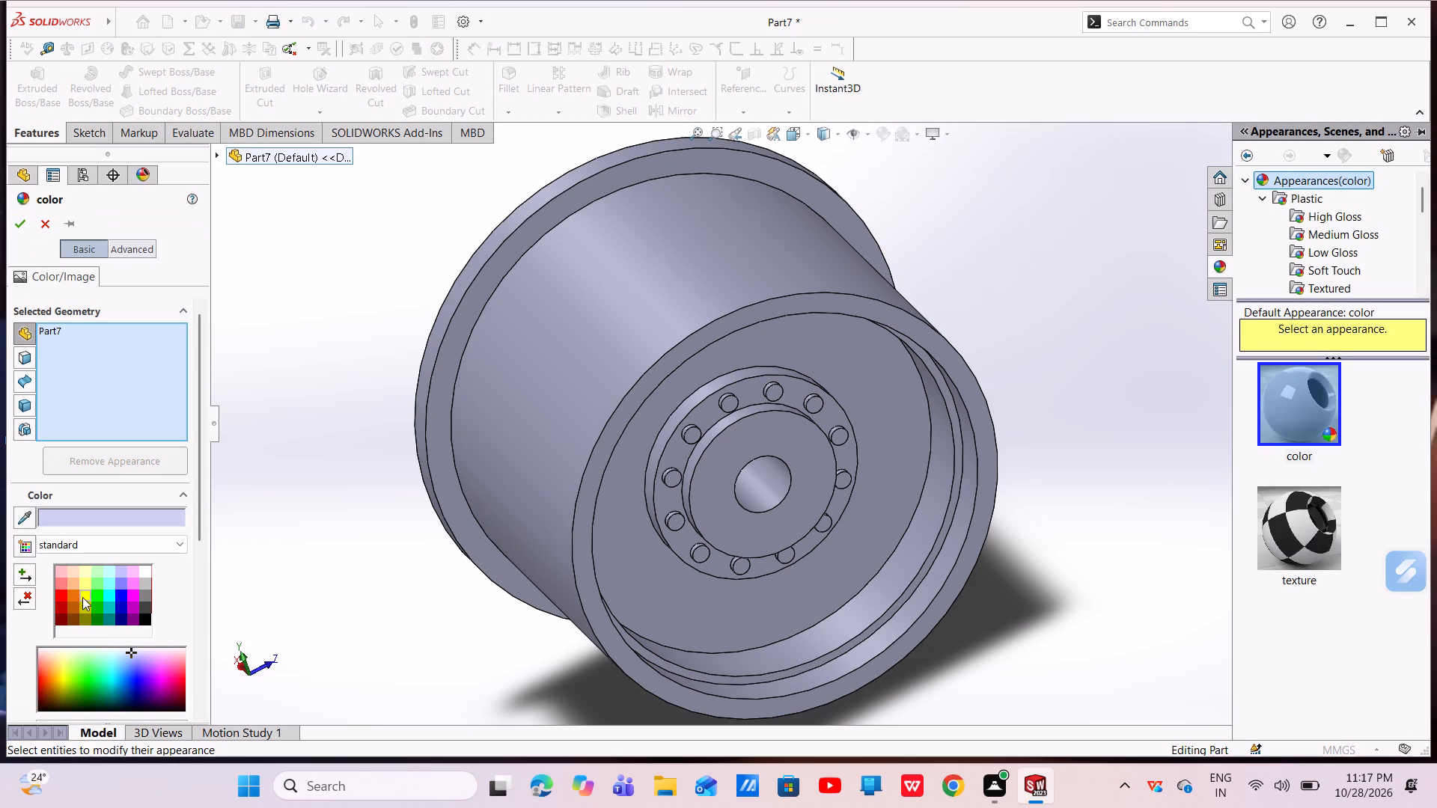
click(82, 597)
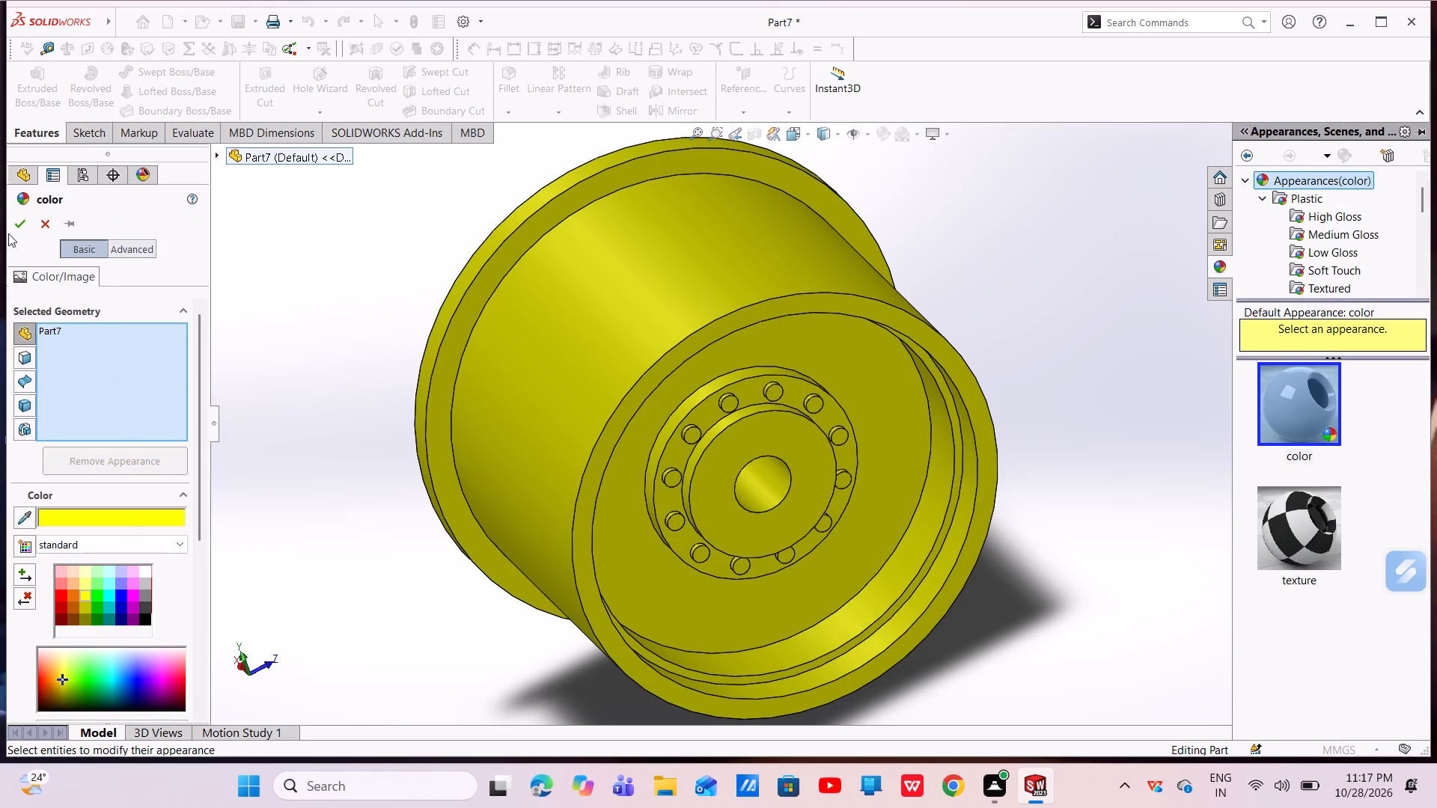
click(28, 230)
Apply the yellow plastic appearance from the High Gloss plastics to the wheel's solid body.
click(112, 215)
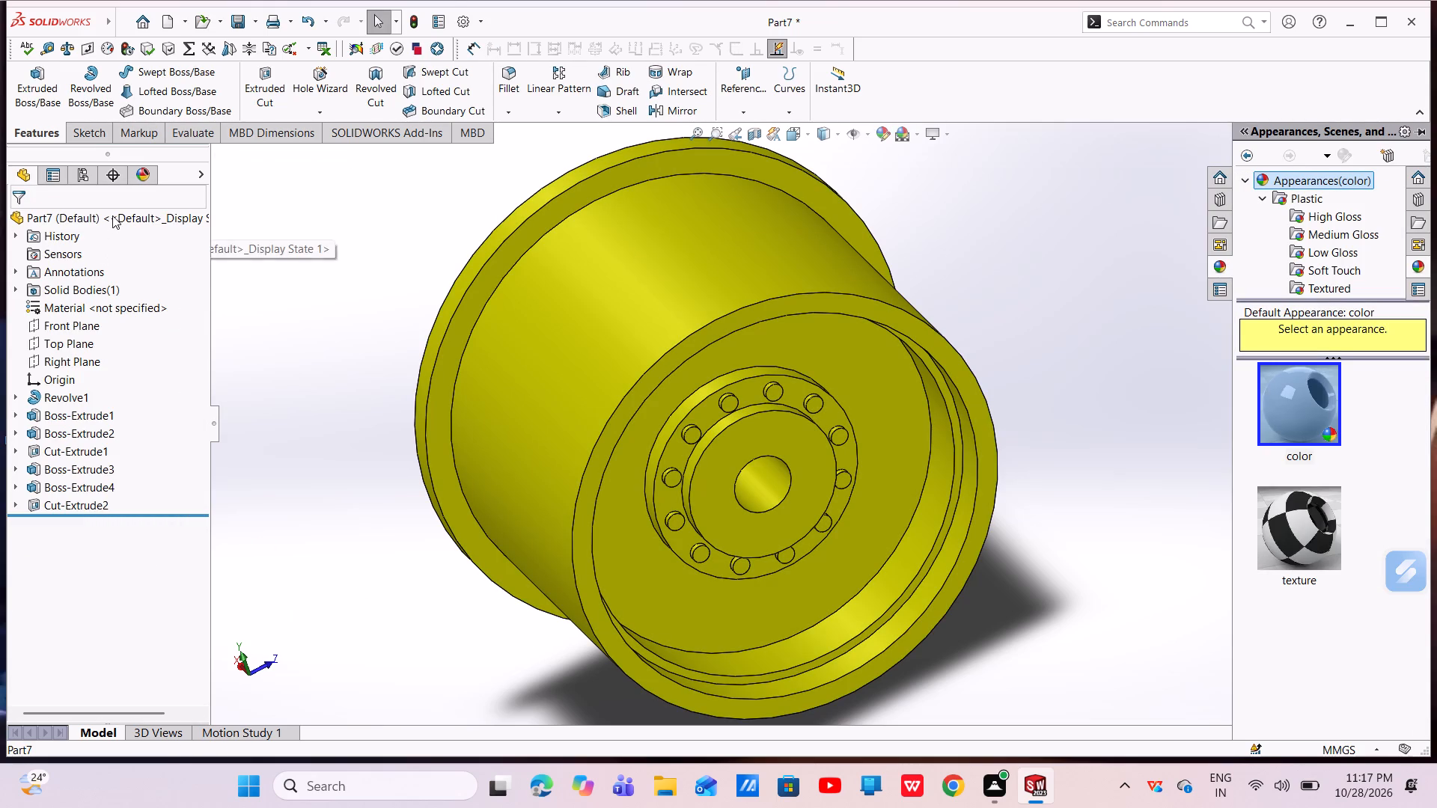
click(1421, 264)
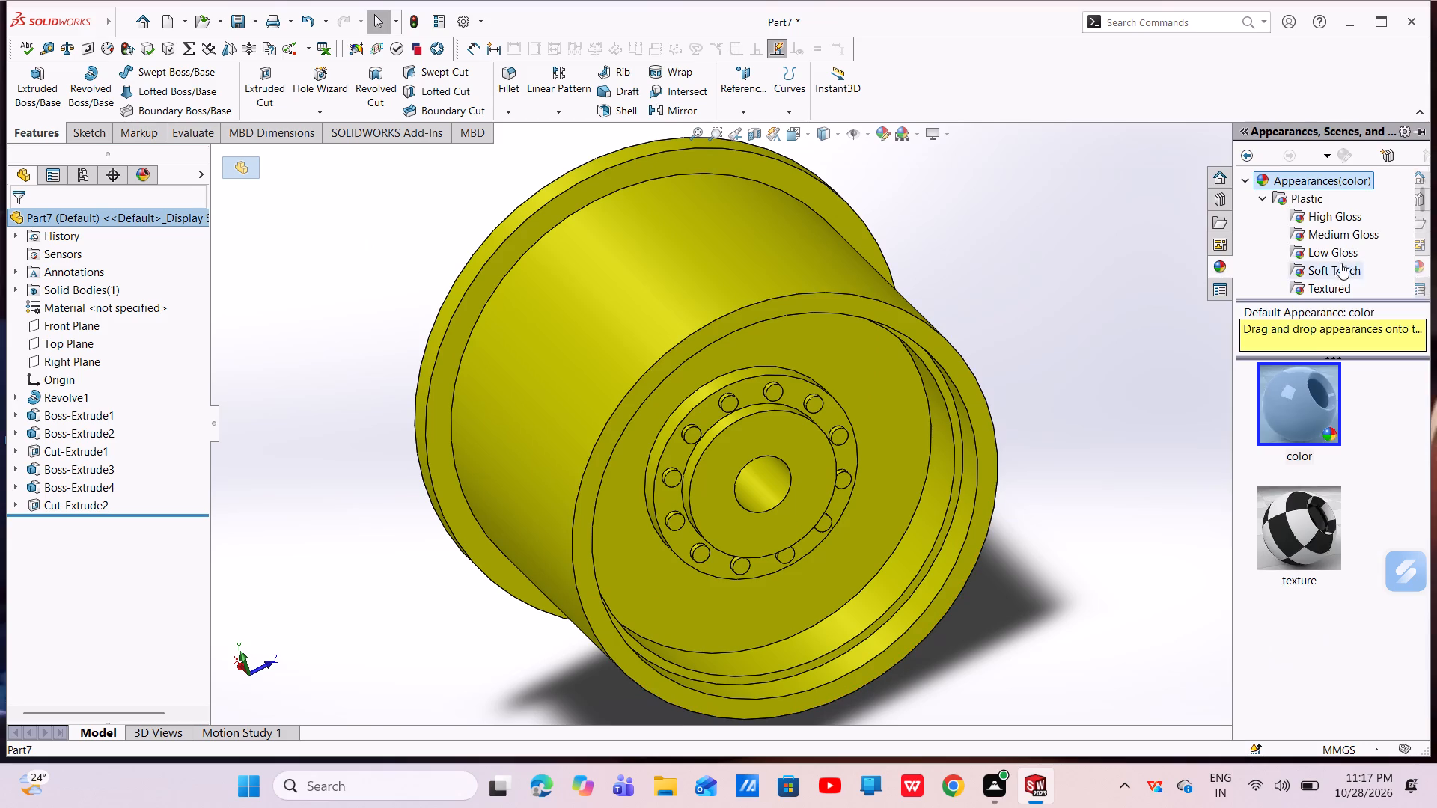
click(1318, 220)
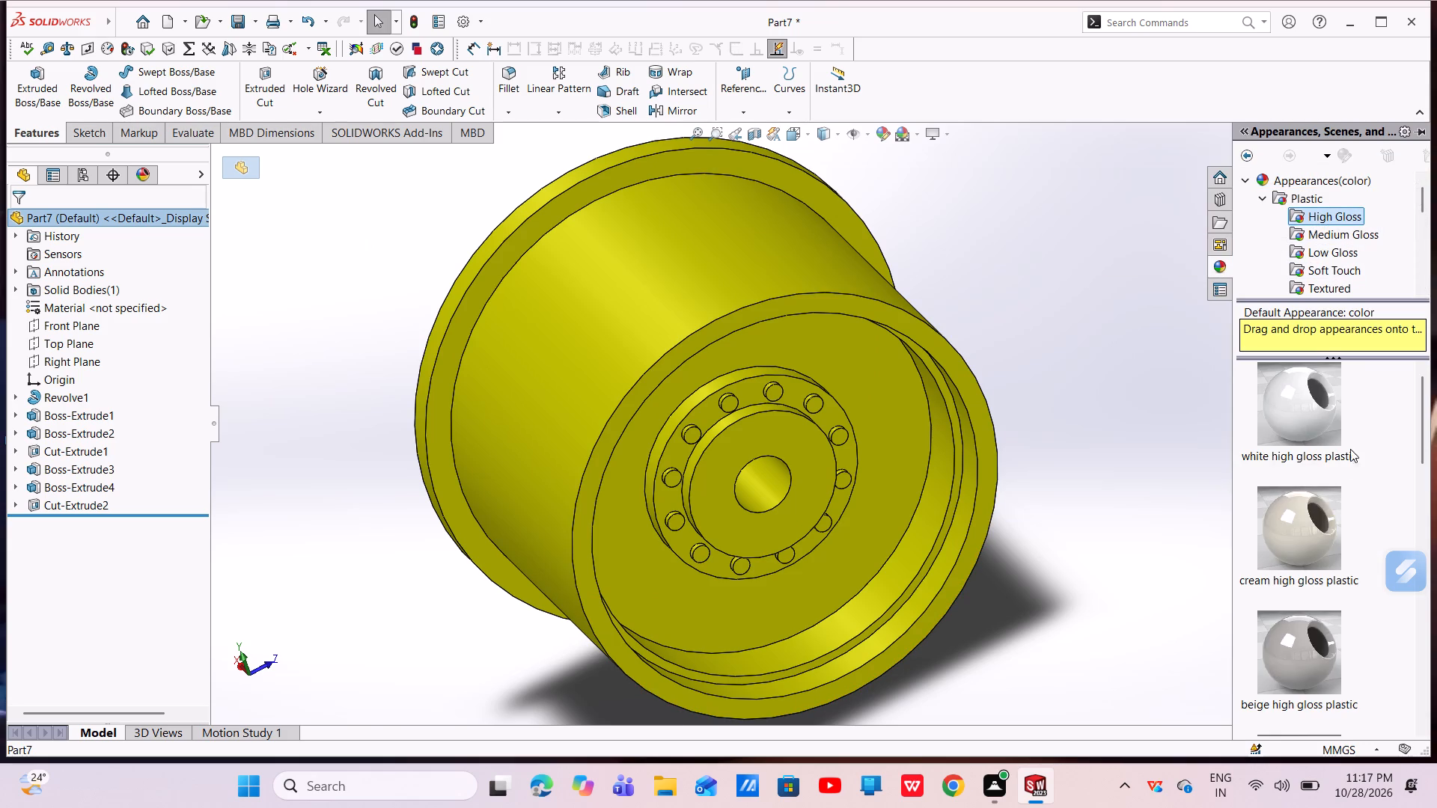
scroll(1325, 524, down, 7)
drag(1290, 418, 840, 420)
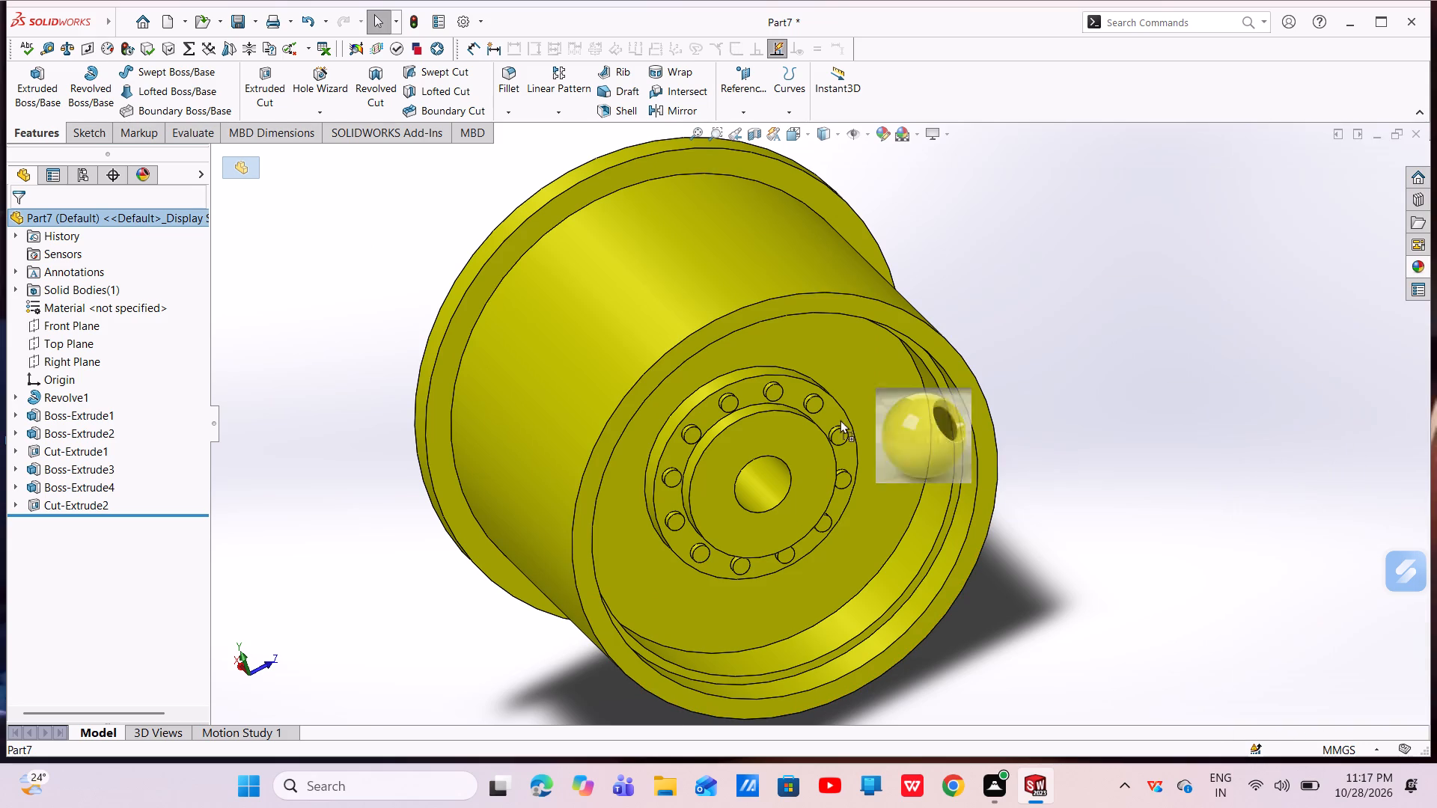
drag(840, 420, 652, 307)
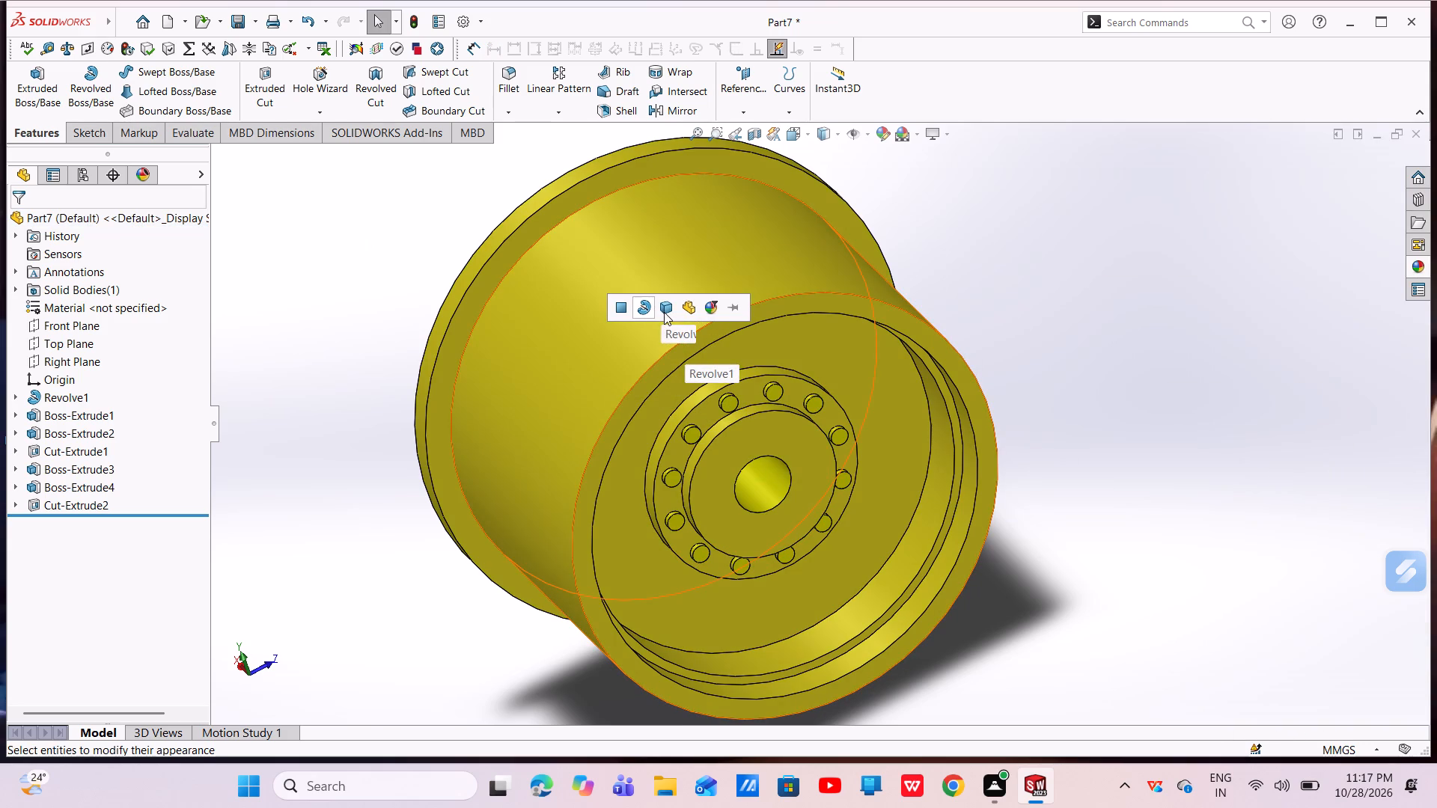
click(664, 312)
Examine the yellow wheel from several angles, including its outer barrel, bolt ring and central rear hub hole.
scroll(723, 387, up, 3)
middle_drag(724, 396, 811, 325)
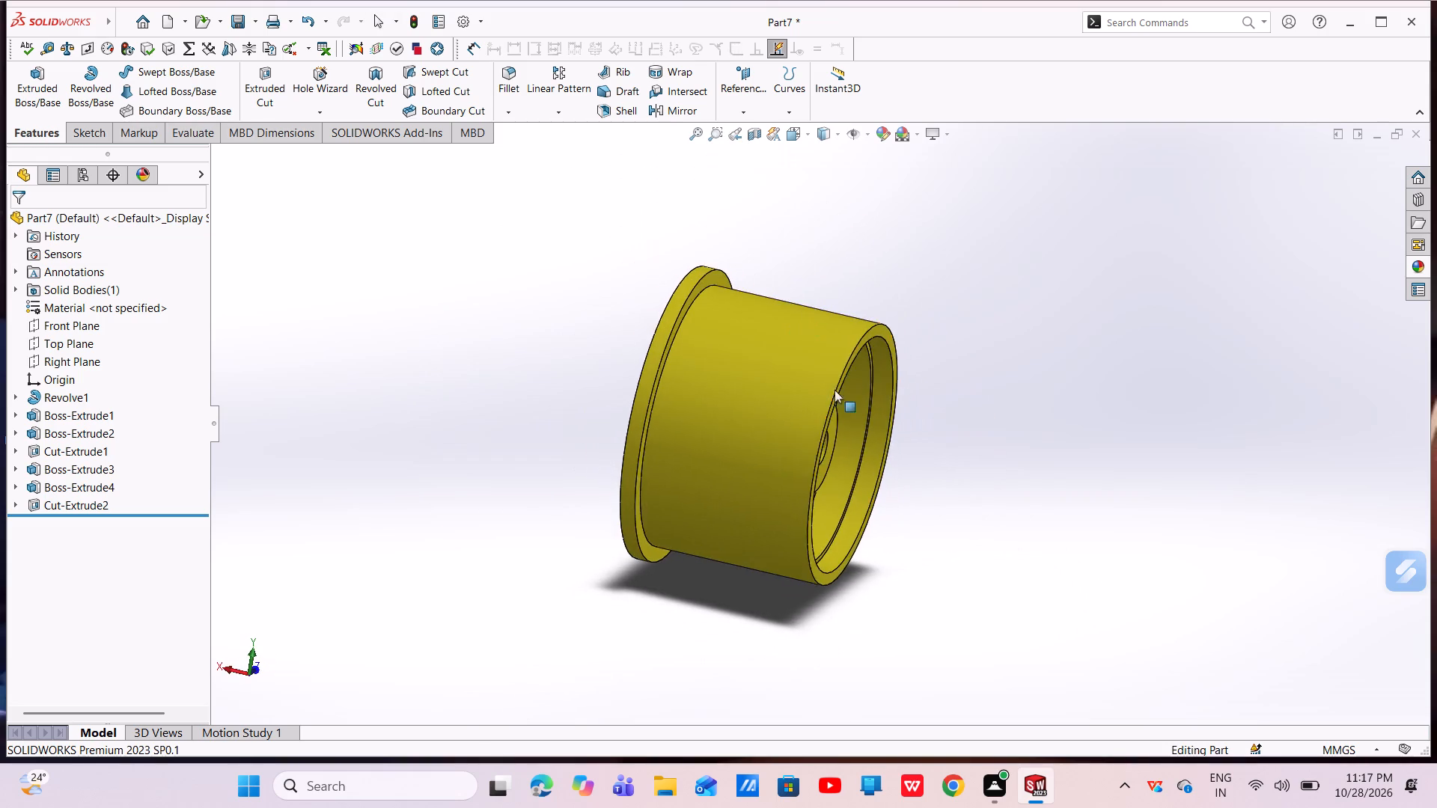
scroll(784, 405, down, 6)
scroll(781, 404, up, 5)
middle_drag(795, 404, 659, 409)
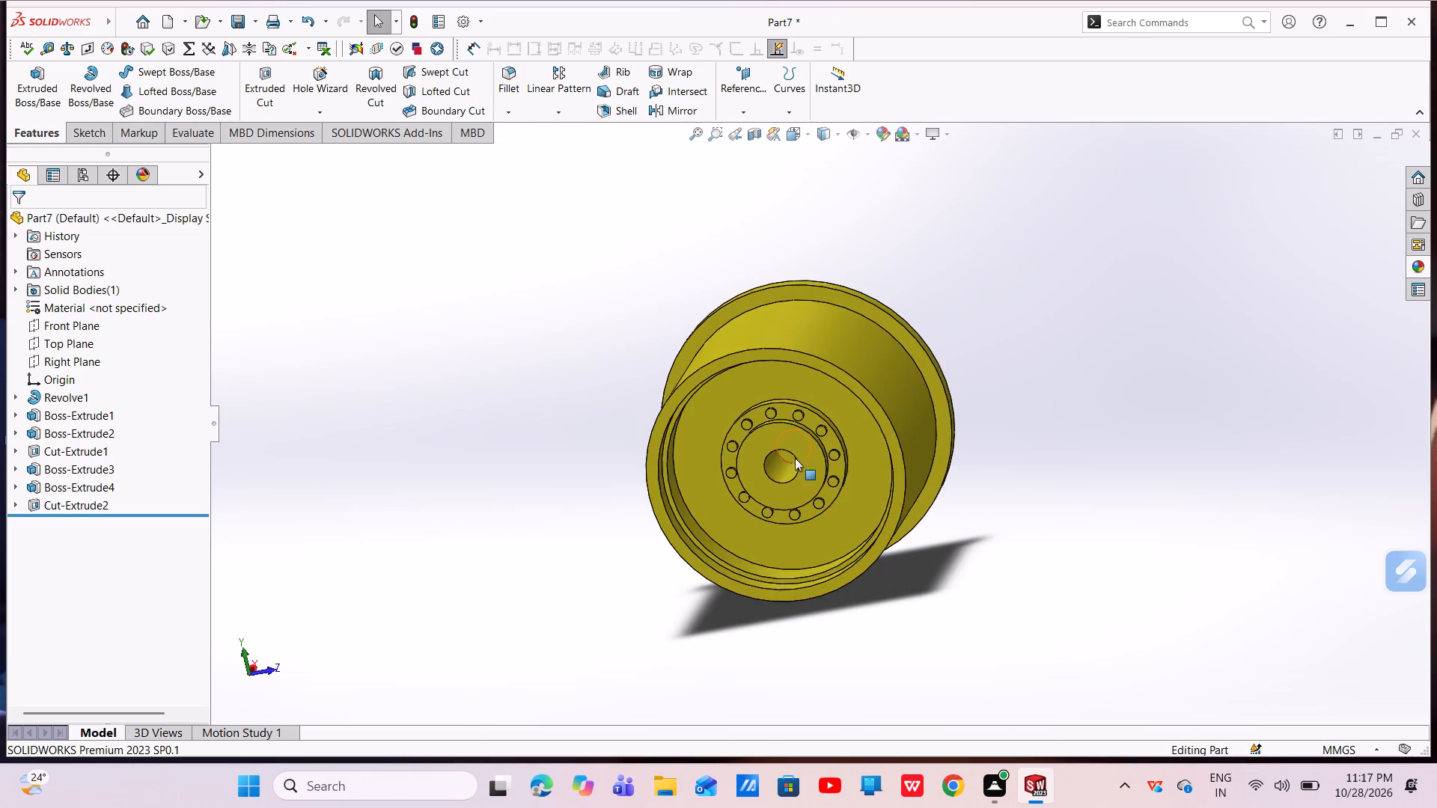
scroll(801, 457, down, 6)
middle_drag(766, 475, 784, 380)
scroll(798, 397, up, 3)
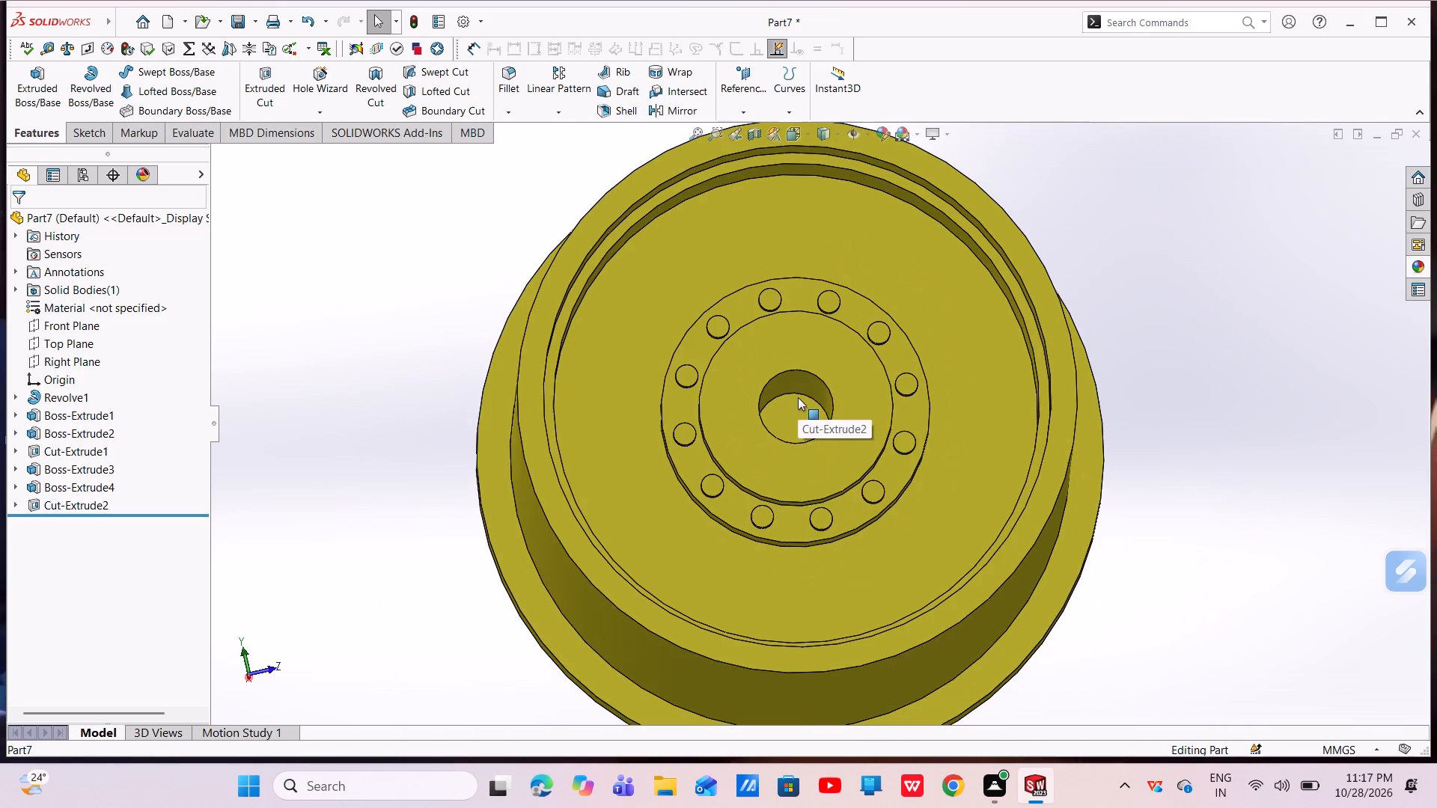
middle_drag(791, 447, 739, 557)
scroll(751, 469, down, 6)
scroll(751, 469, up, 3)
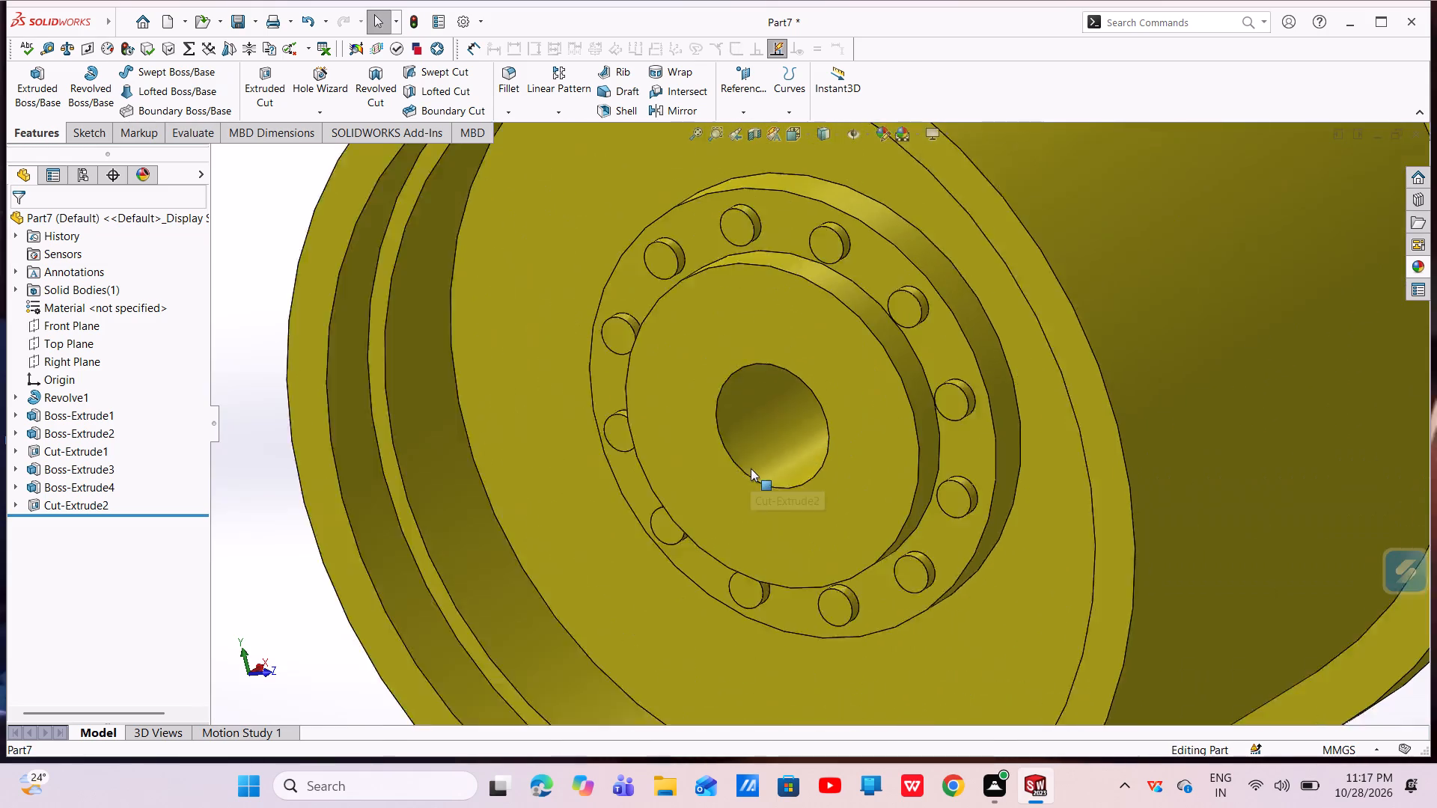
scroll(751, 468, up, 2)
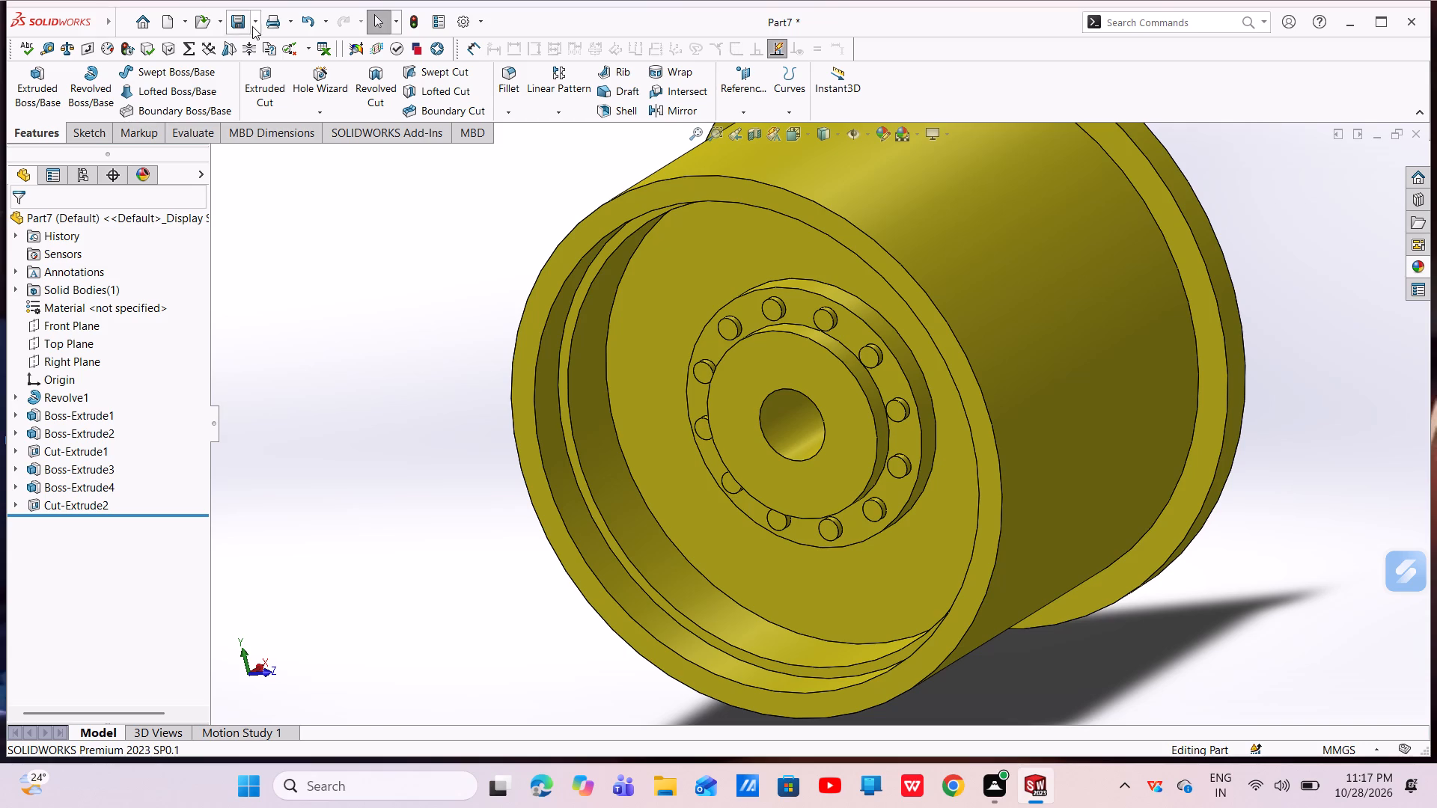
Save the part under the file name rim in New folder on the Desktop.
click(242, 18)
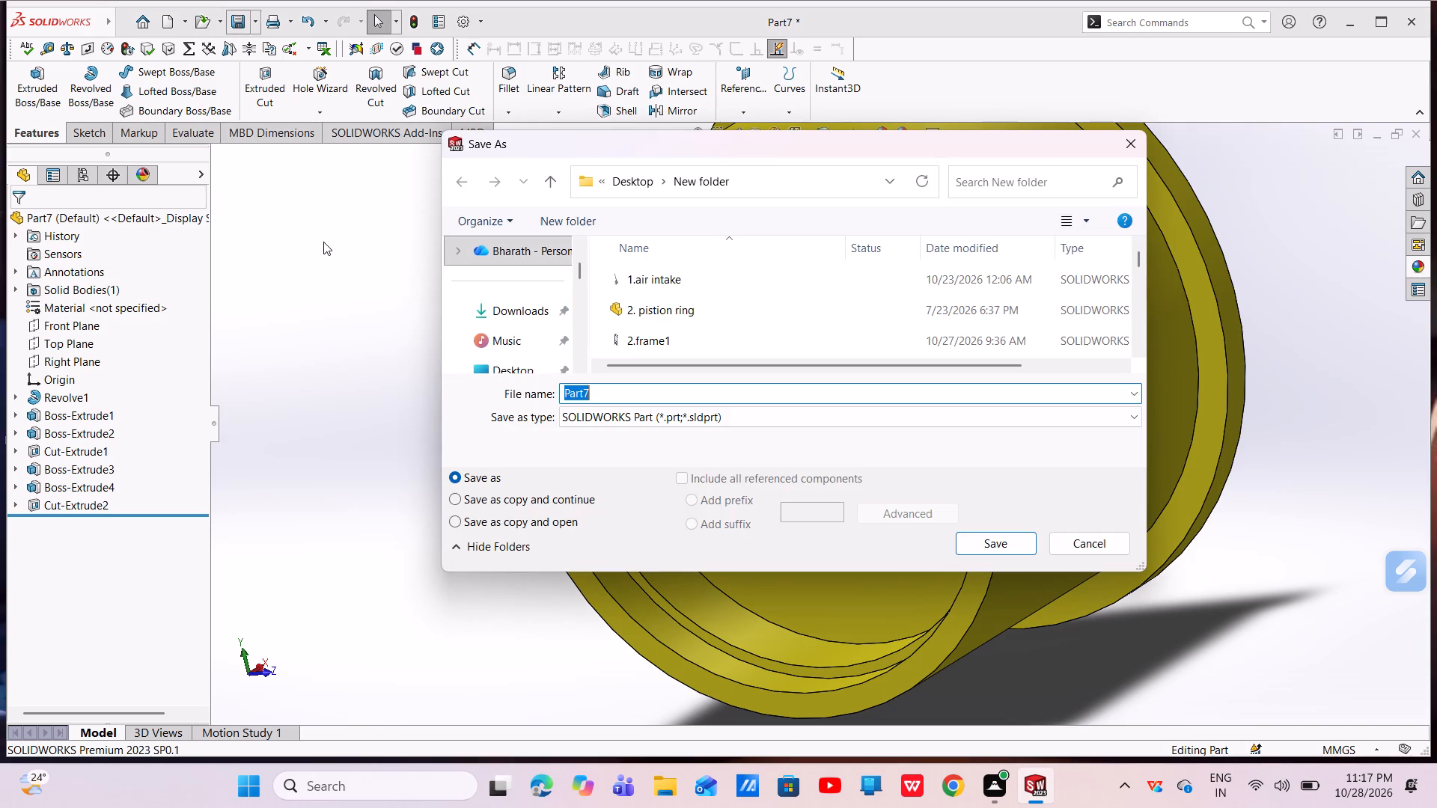
key(BackSpace)
key(r)
text(im)
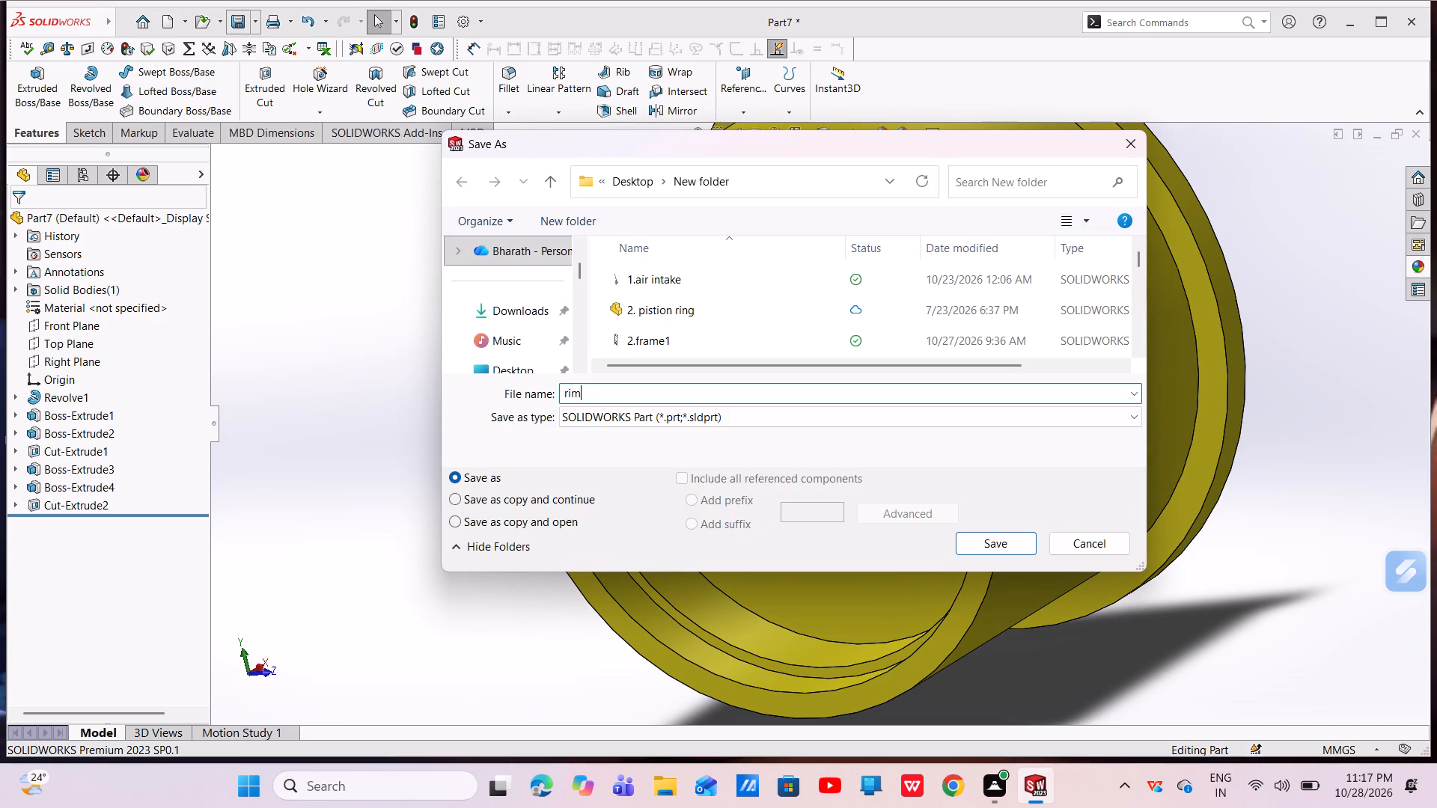
key(Return)
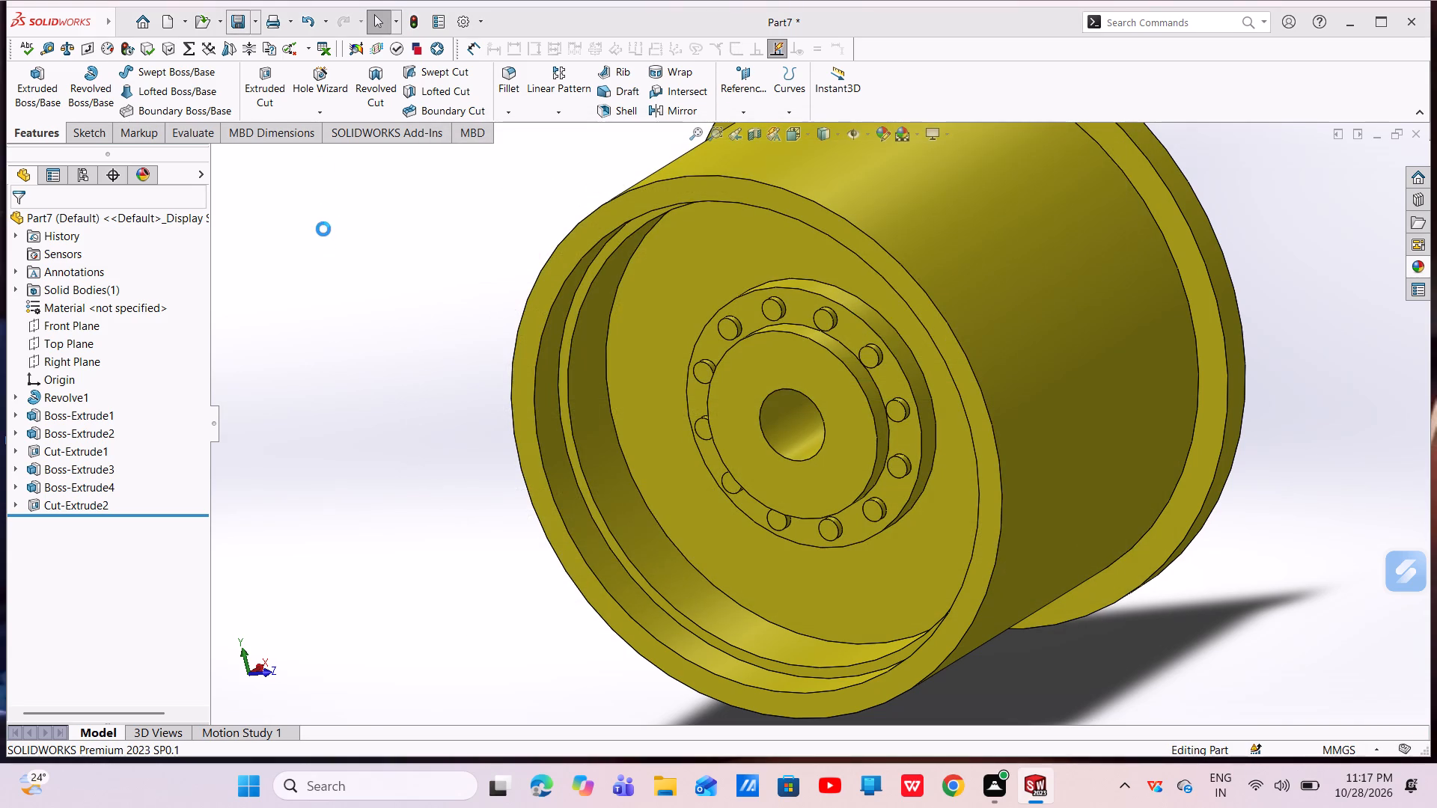
Save a copy of the part as an Adobe PDF named rim in the same folder.
click(254, 27)
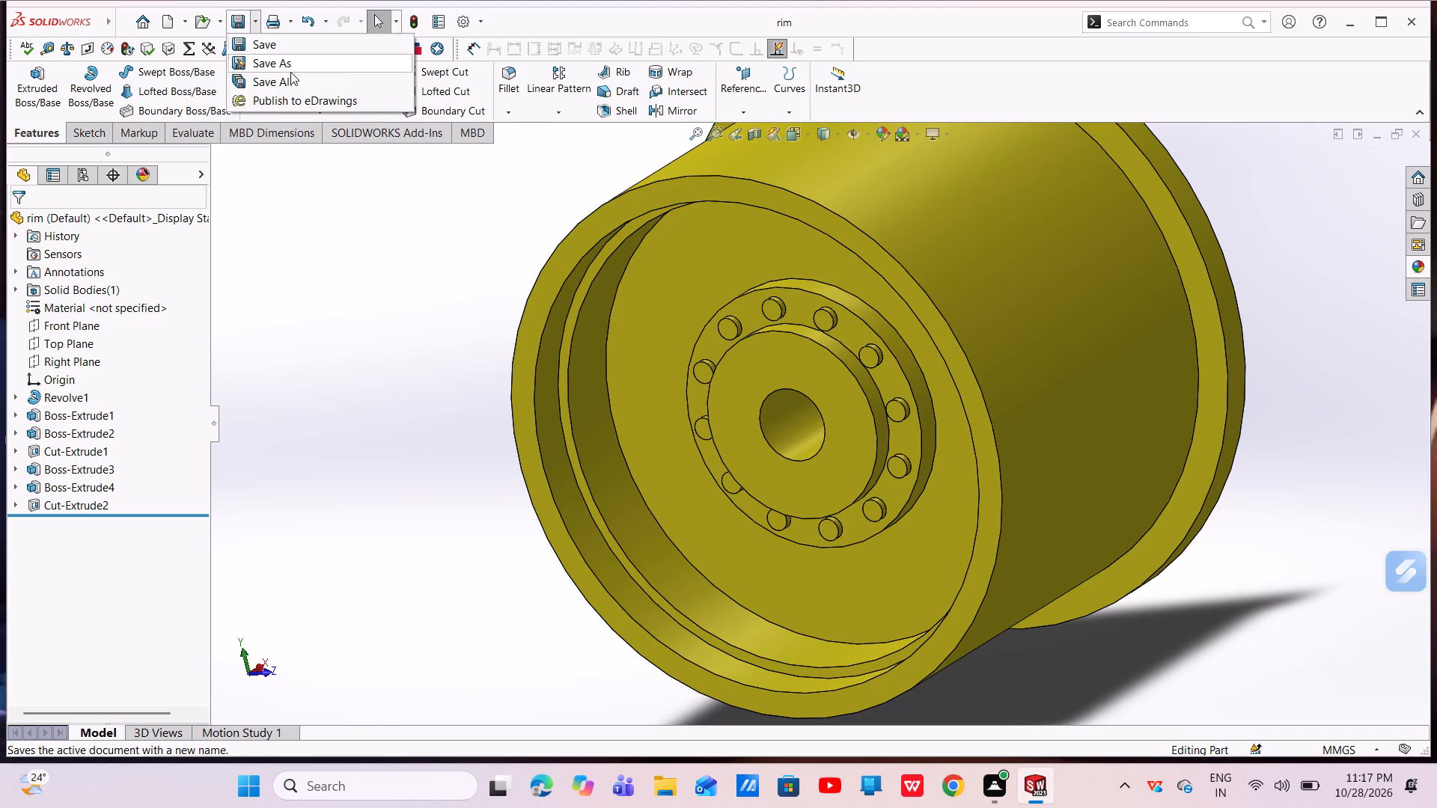
click(305, 57)
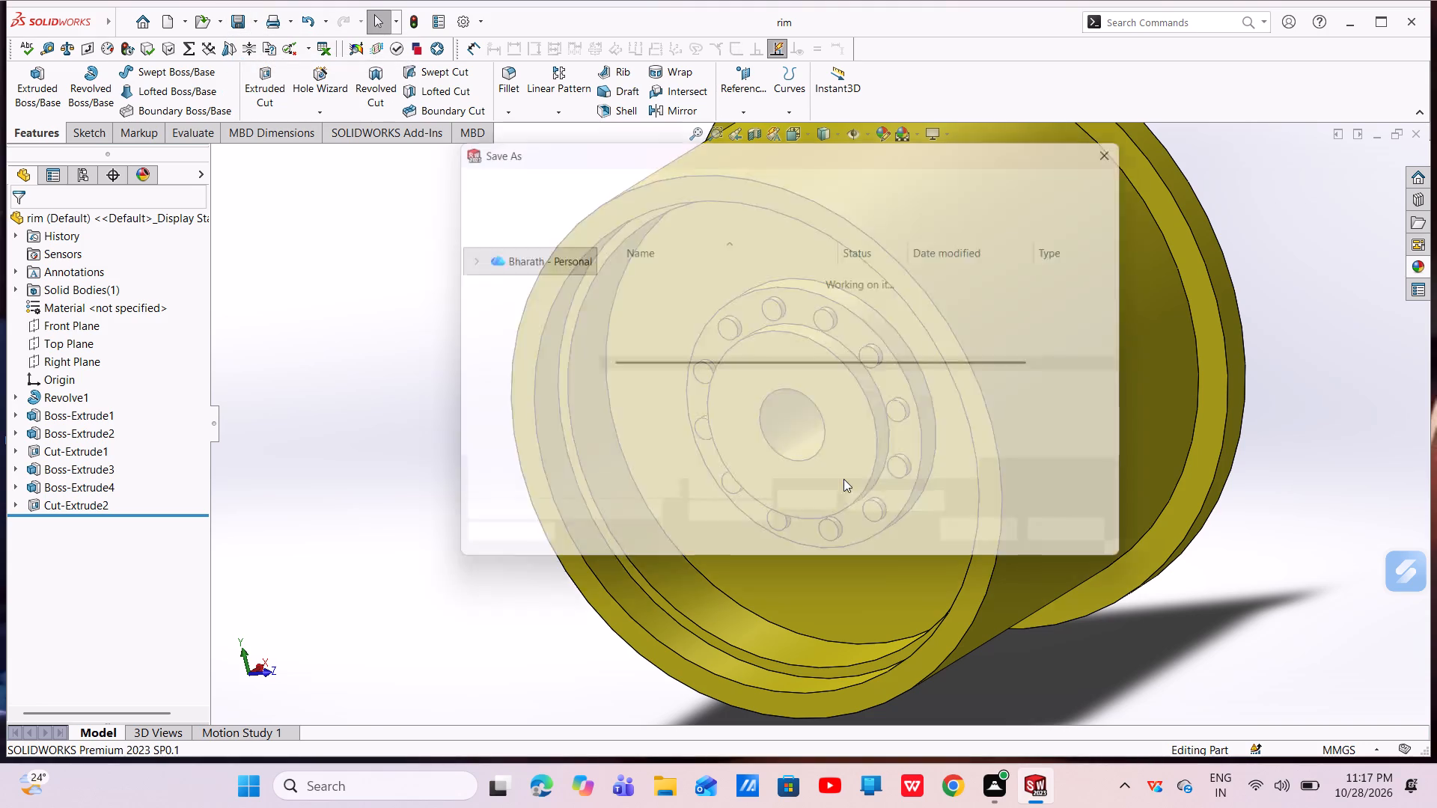
click(897, 414)
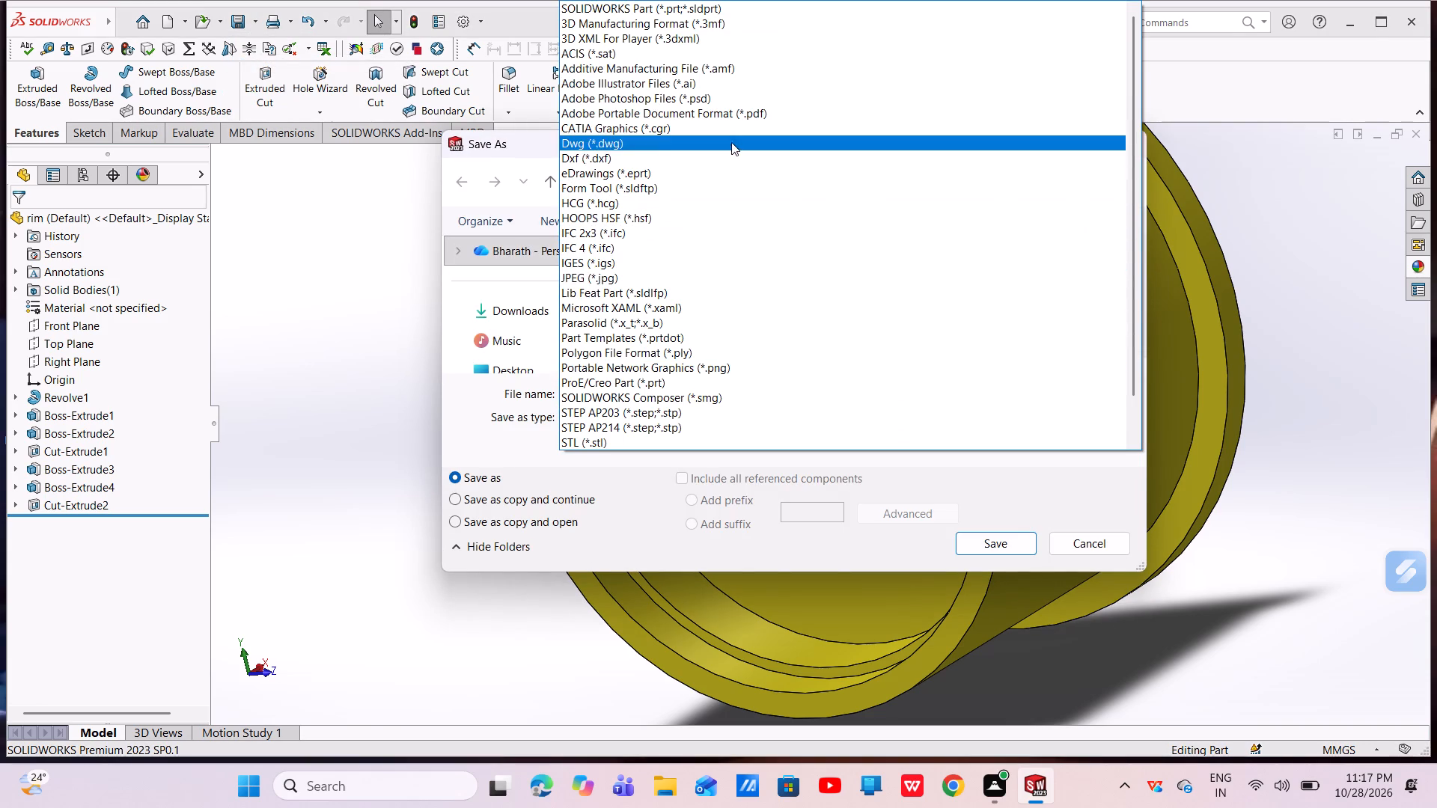
click(763, 119)
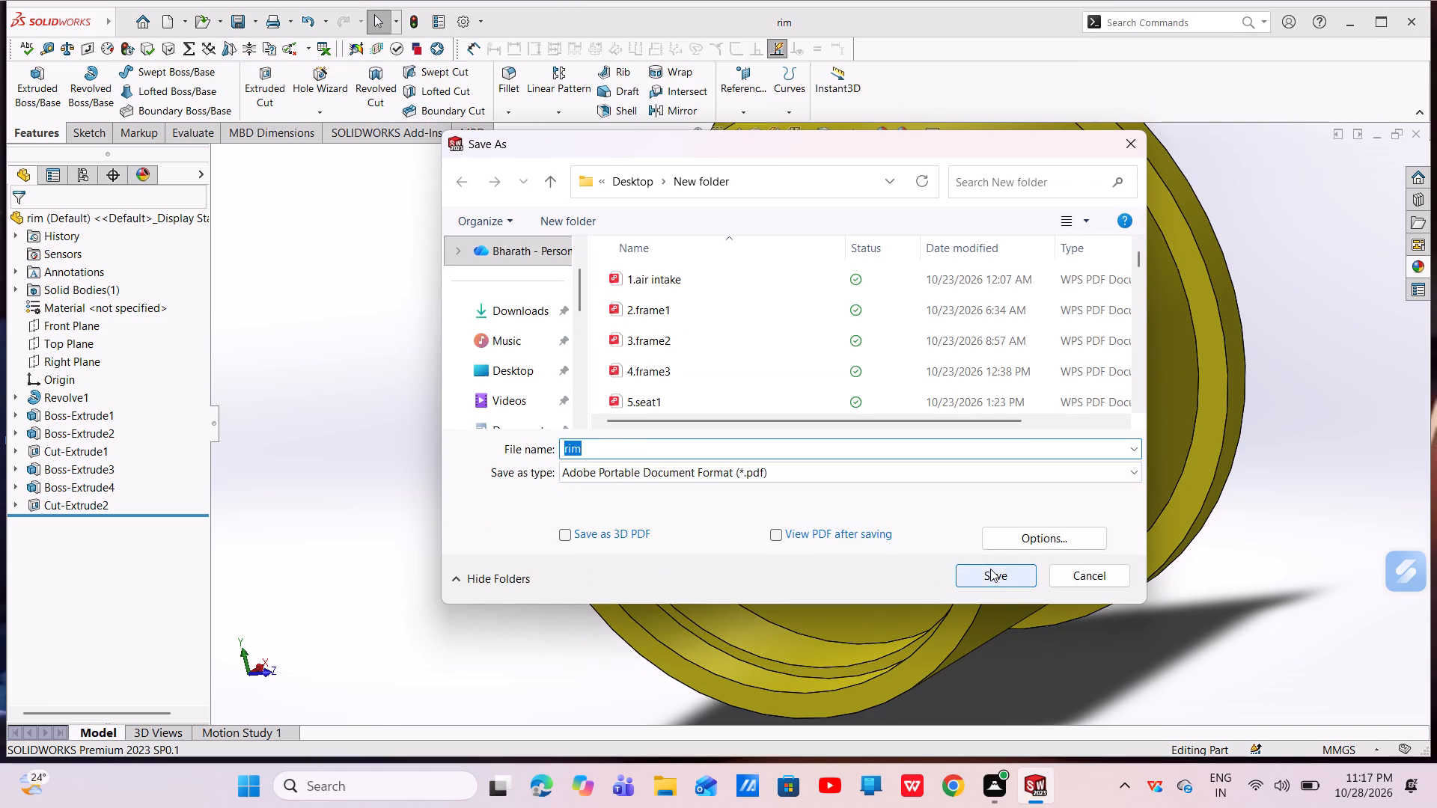
click(991, 571)
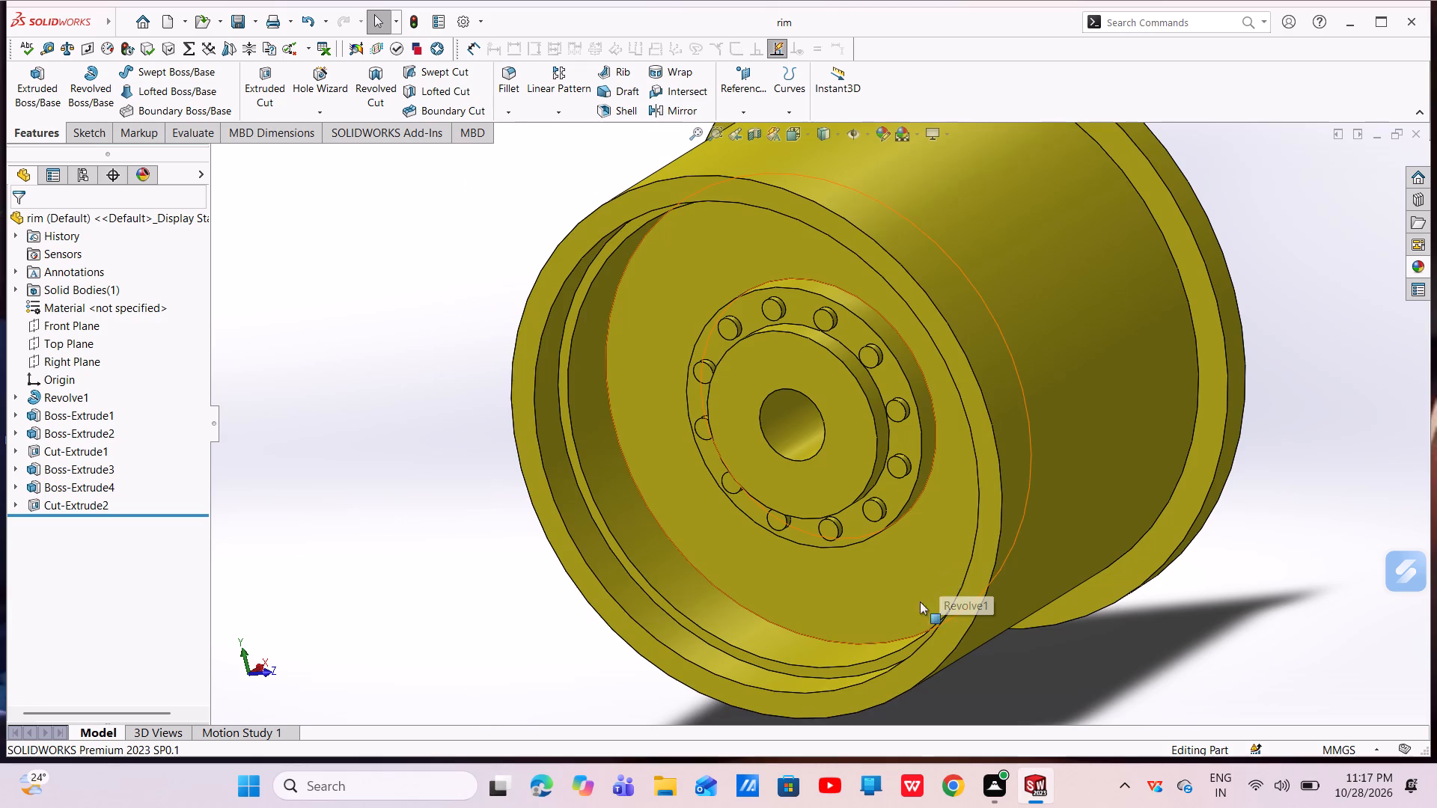